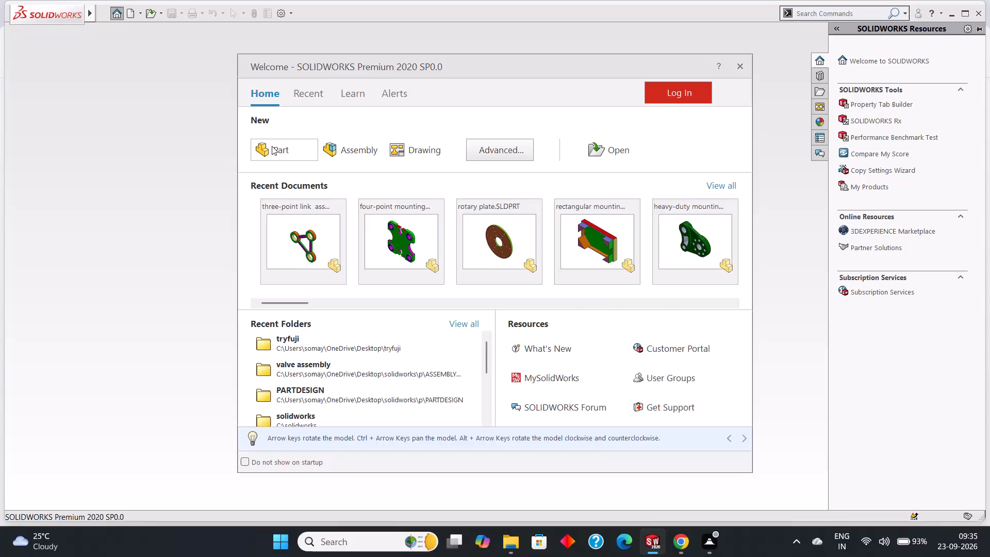
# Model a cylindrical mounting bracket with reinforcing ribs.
# Create a new part document.
pyautogui.click(272, 147)
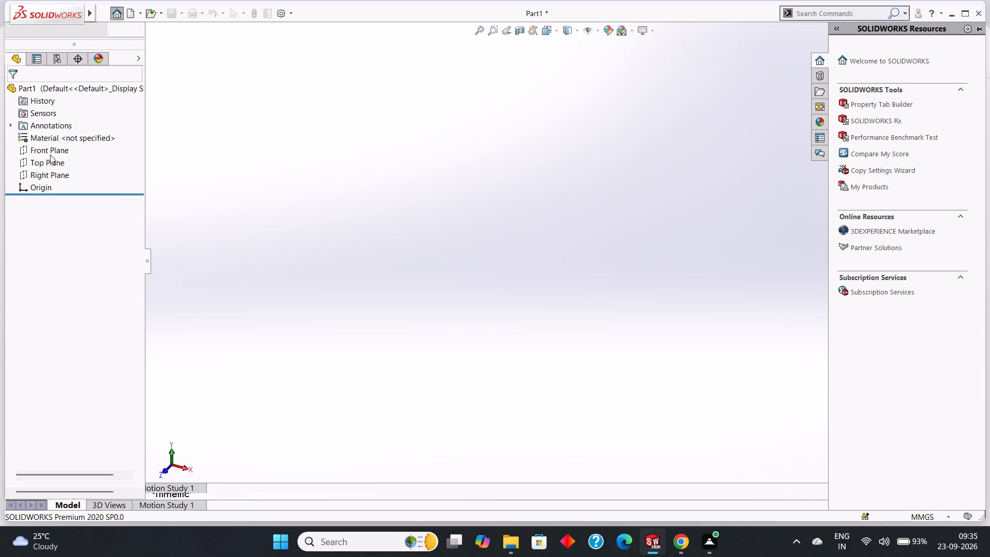
# Sketch a closed rectangle of lines on the Front Plane, starting at the origin, 100 mm long and 10 mm high.
pyautogui.click(49, 150)
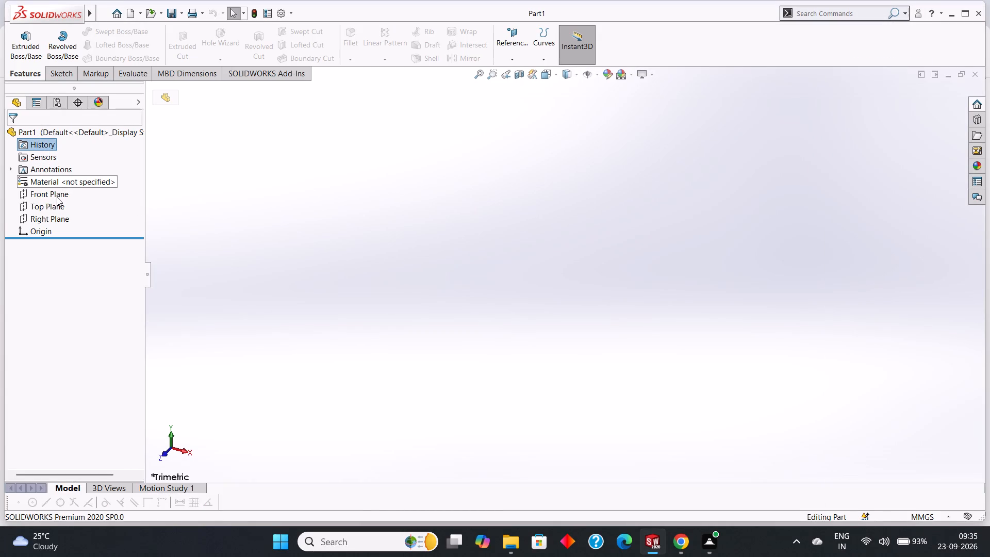
pyautogui.click(57, 197)
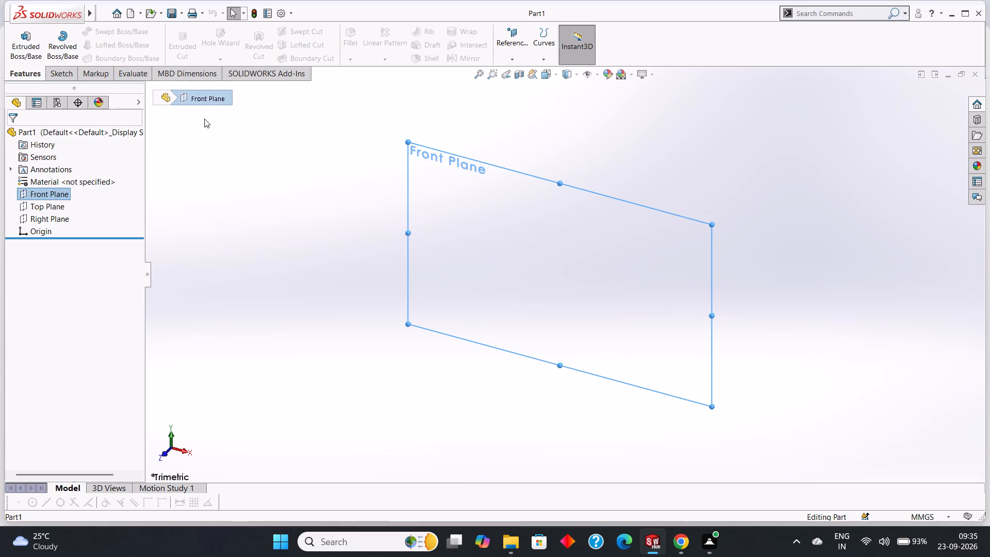
pyautogui.click(61, 71)
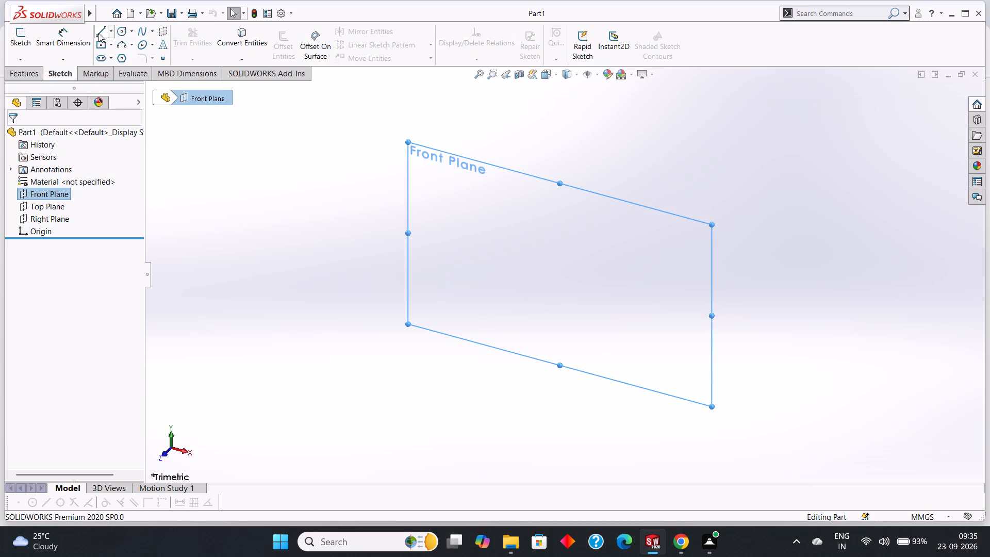
pyautogui.click(98, 33)
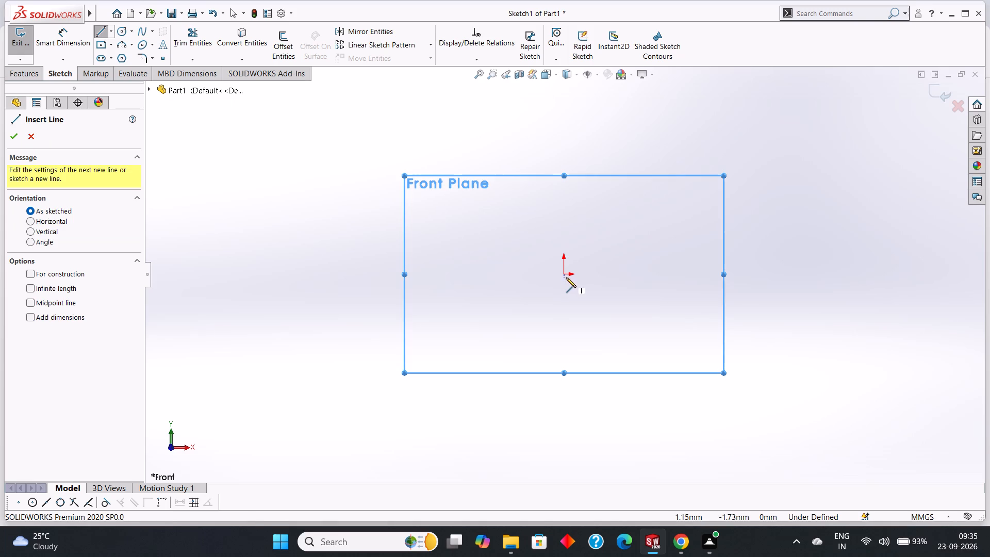
pyautogui.click(565, 274)
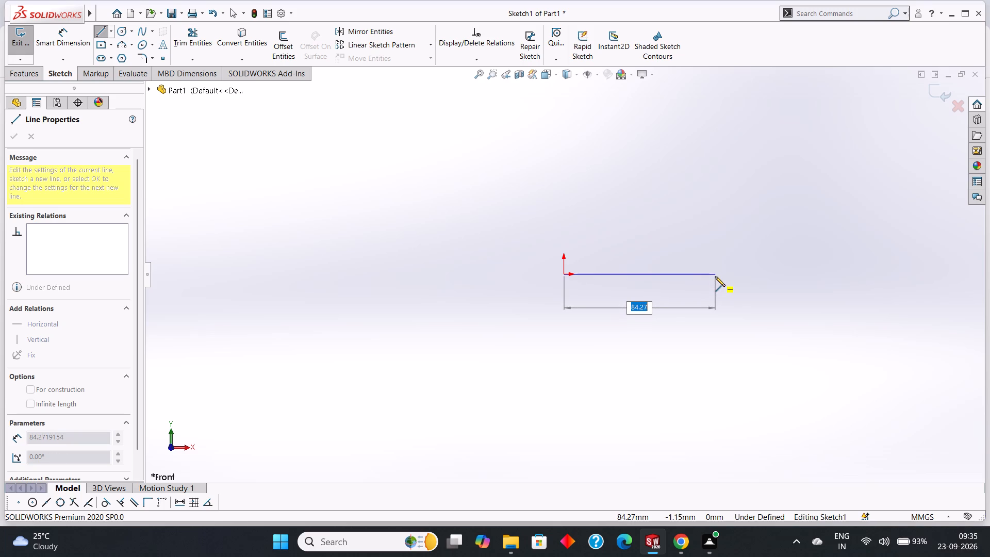
pyautogui.write('100')
pyautogui.press('Return')
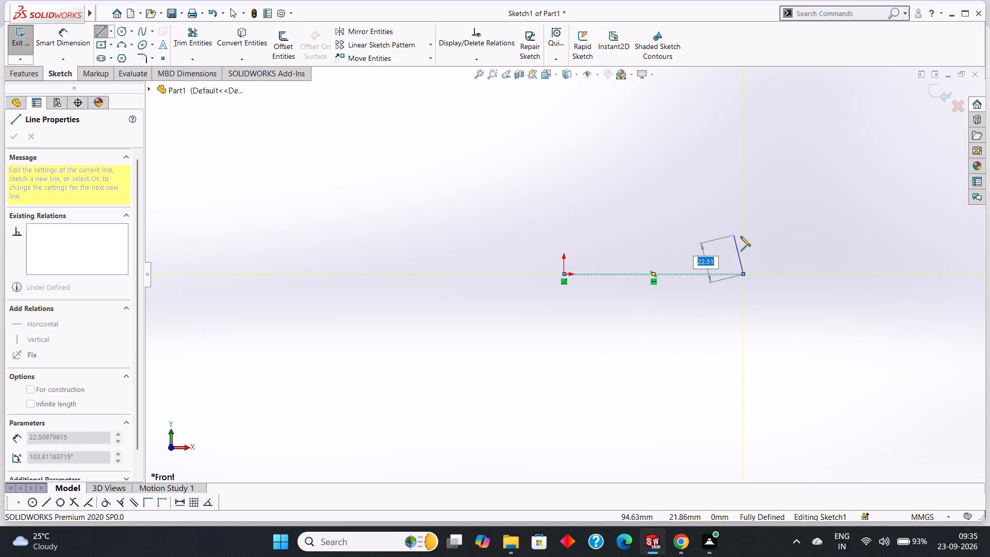
pyautogui.write('10')
pyautogui.press('Return')
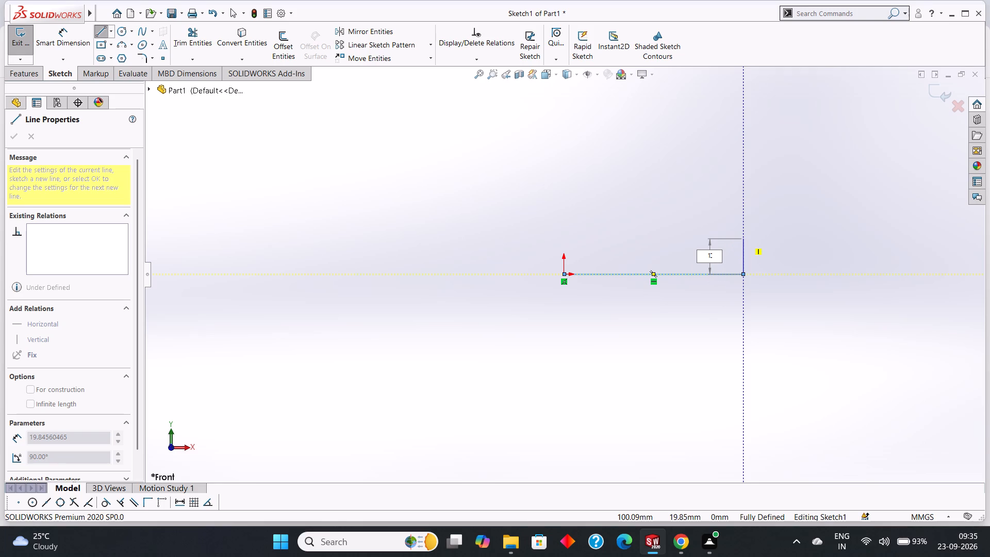
pyautogui.click(563, 257)
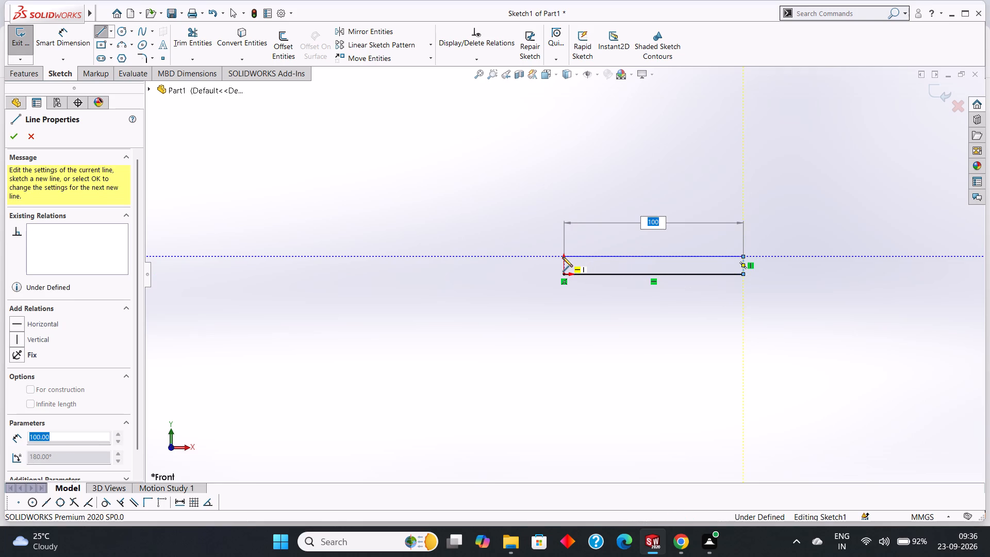
pyautogui.click(563, 275)
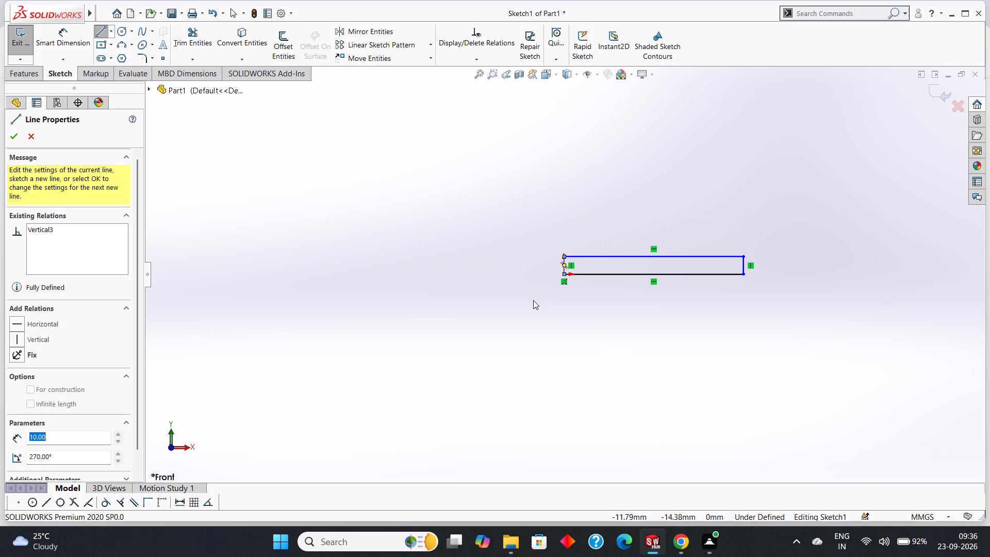
pyautogui.rightClick(517, 302)
pyautogui.click(536, 312)
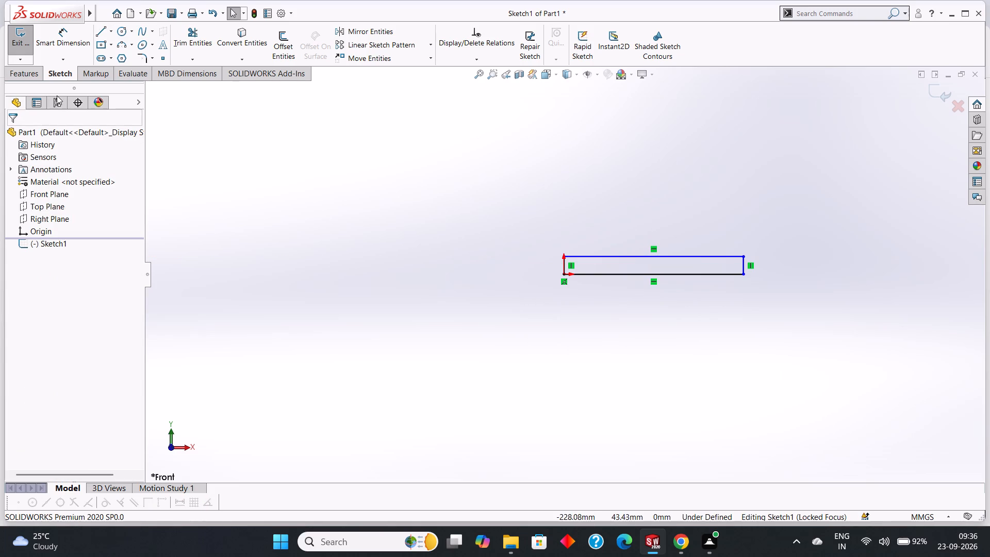
# Dimension the rectangle's lower edge as 100 mm and the vertical edge away from the origin as 10 mm.
pyautogui.click(69, 45)
pyautogui.click(685, 274)
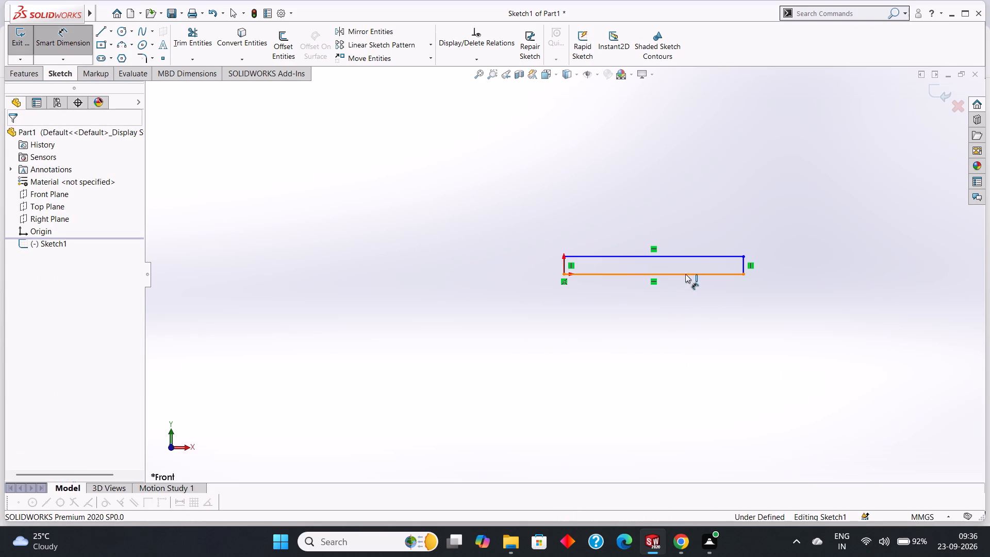
pyautogui.click(680, 346)
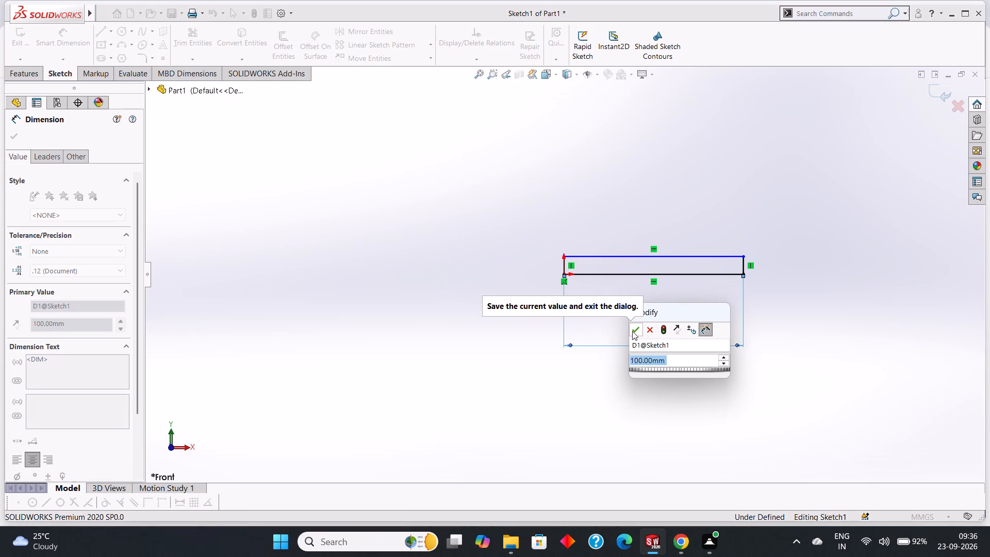
pyautogui.click(632, 331)
pyautogui.click(743, 263)
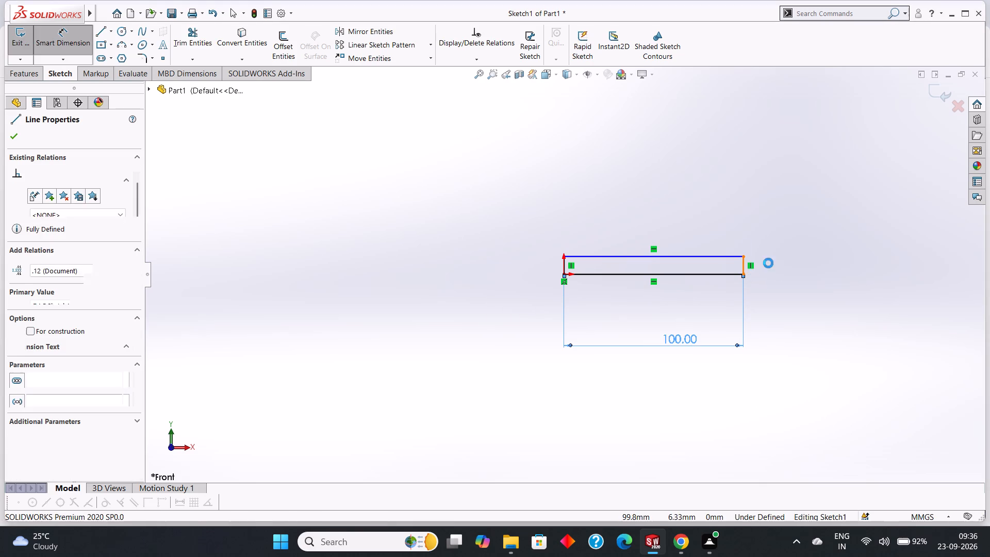
pyautogui.click(769, 263)
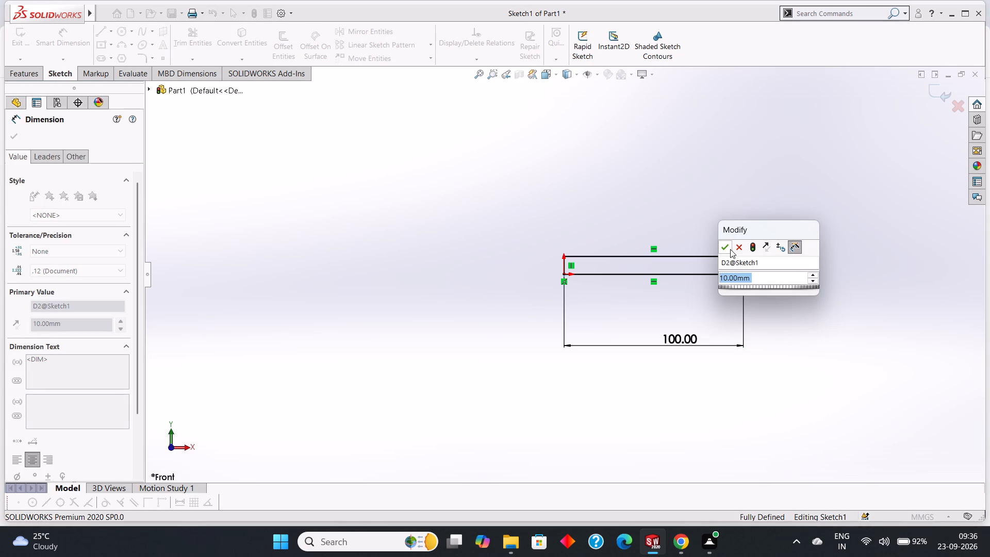
pyautogui.click(729, 245)
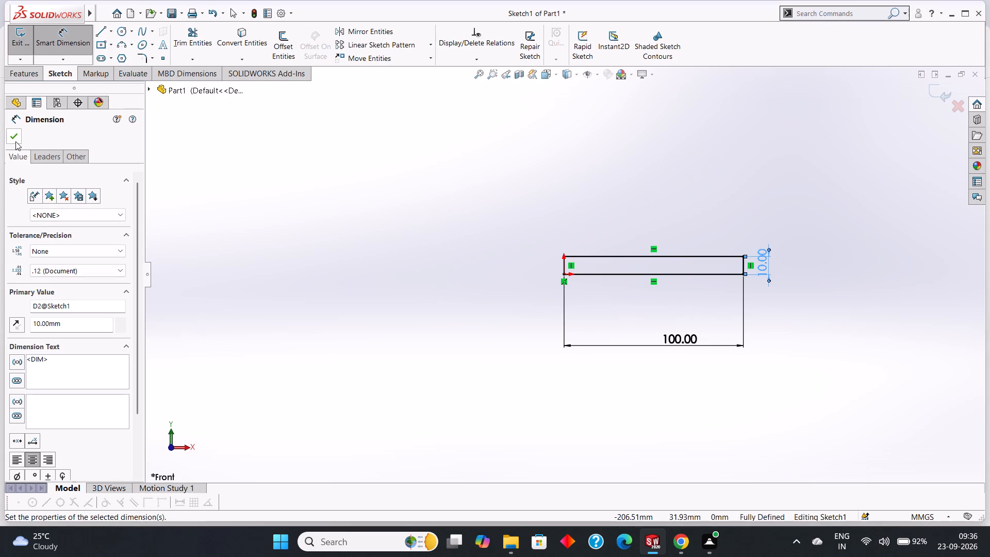
pyautogui.click(15, 141)
# Extrude the rectangle as a boss with a blind depth of 30 mm.
pyautogui.click(30, 76)
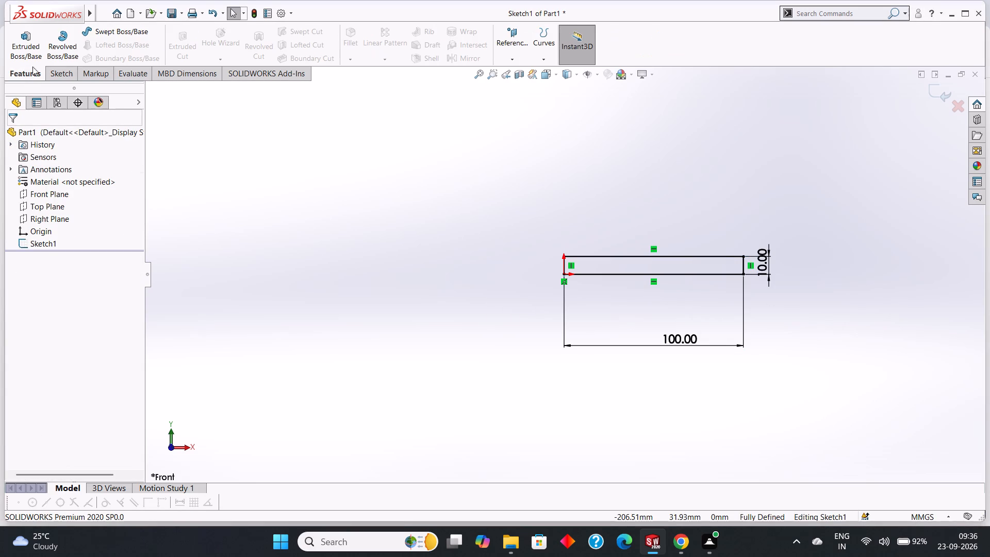
pyautogui.click(31, 48)
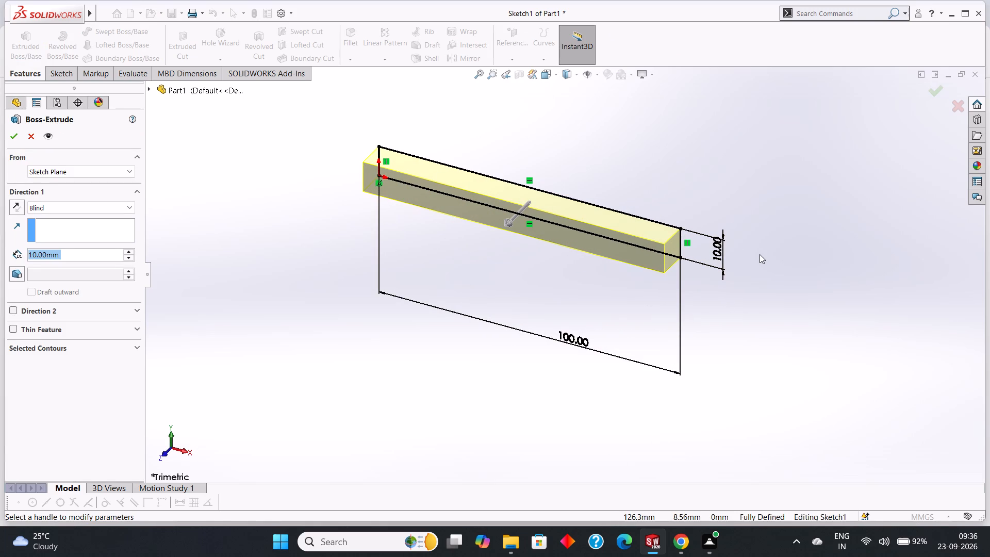
pyautogui.write('30')
pyautogui.press('Return')
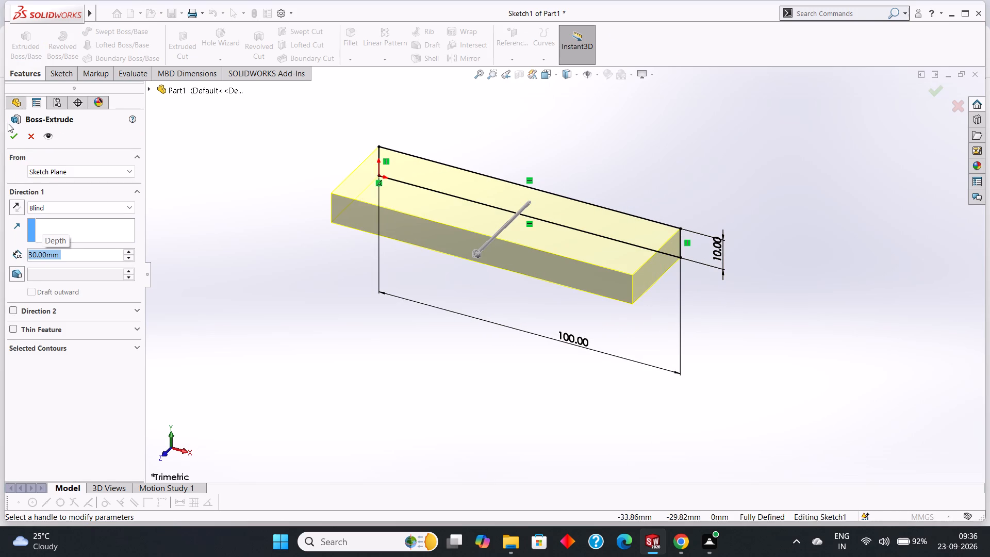
pyautogui.click(13, 135)
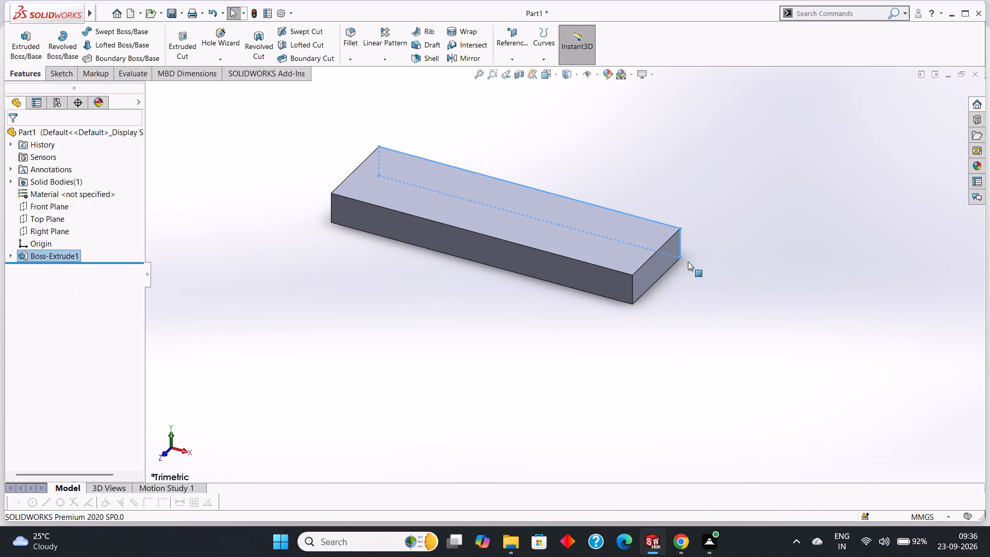
pyautogui.click(786, 252)
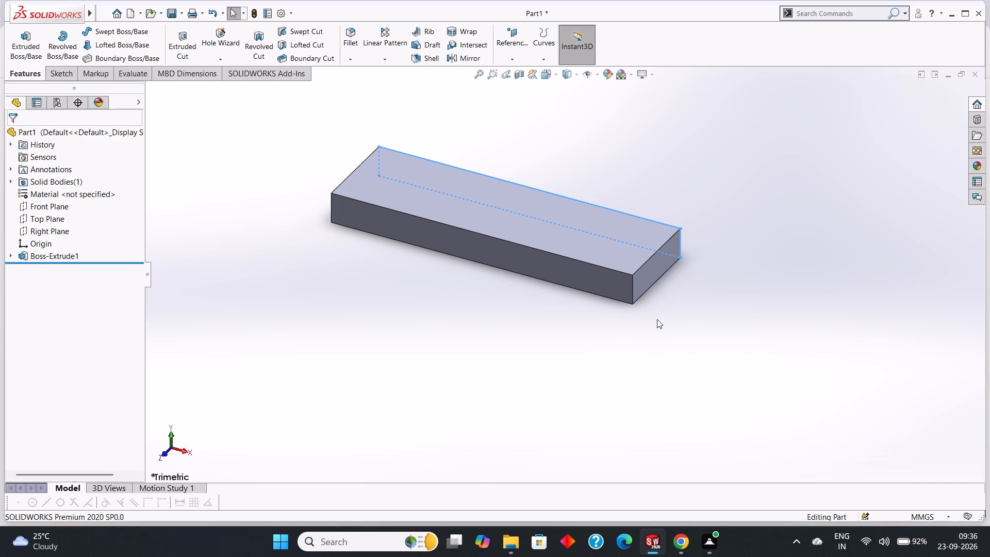
# Create a reference plane from the Front Plane with an offset distance of 0 mm.
pyautogui.scroll(1, 649, 321)
pyautogui.click(534, 216)
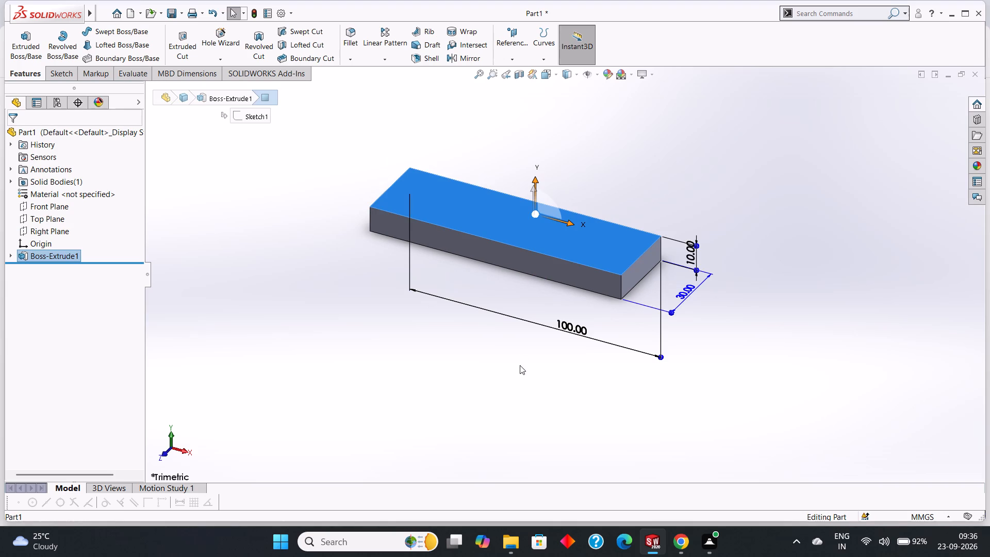
pyautogui.hotkey('ctrl', '8')
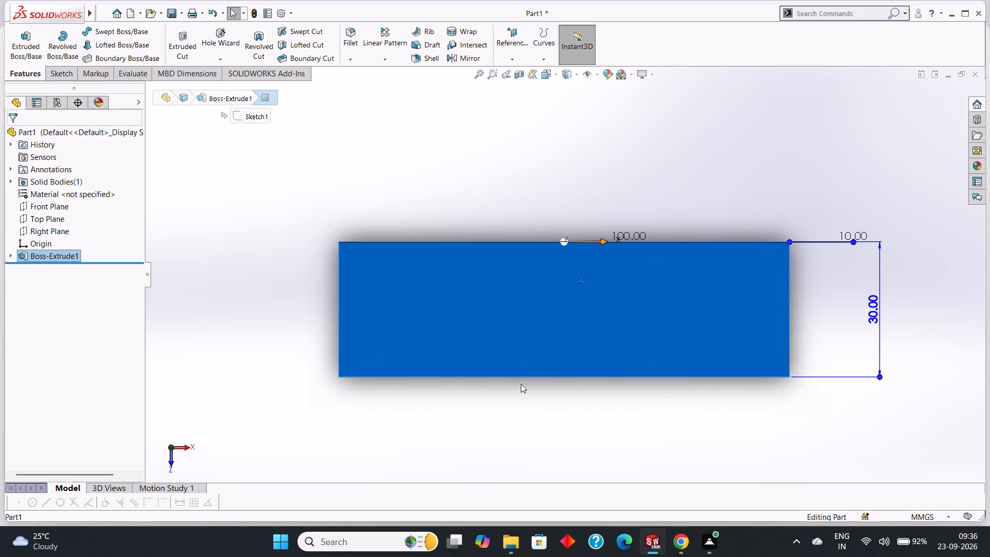
pyautogui.press('Escape')
pyautogui.moveTo(554, 446); pyautogui.dragTo(551, 332, button='middle')
pyautogui.scroll(2, 534, 394)
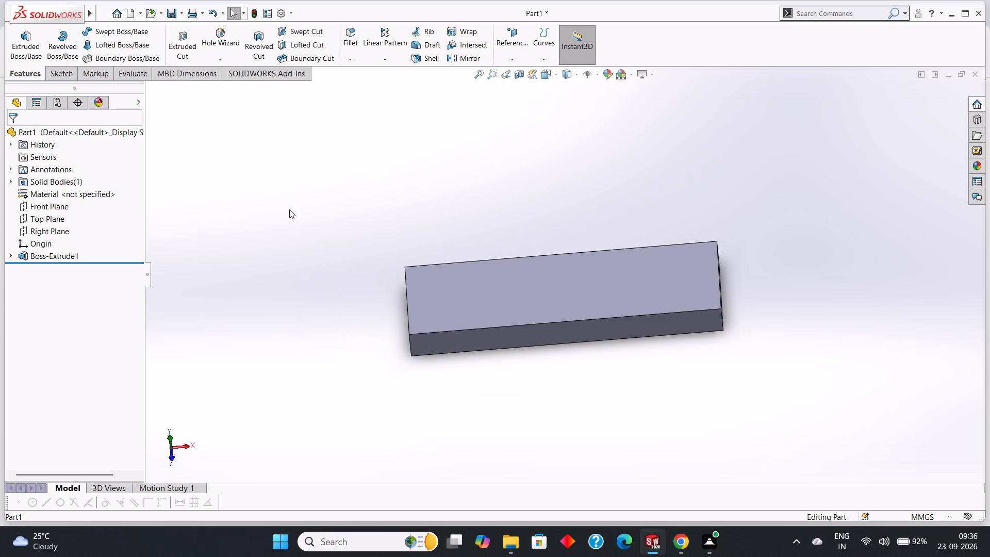
pyautogui.click(506, 61)
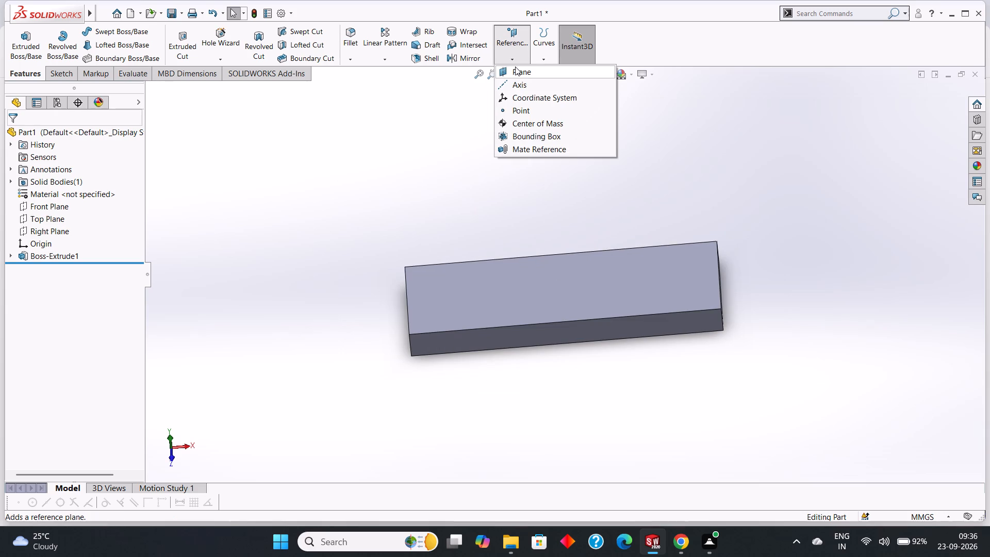
pyautogui.click(518, 70)
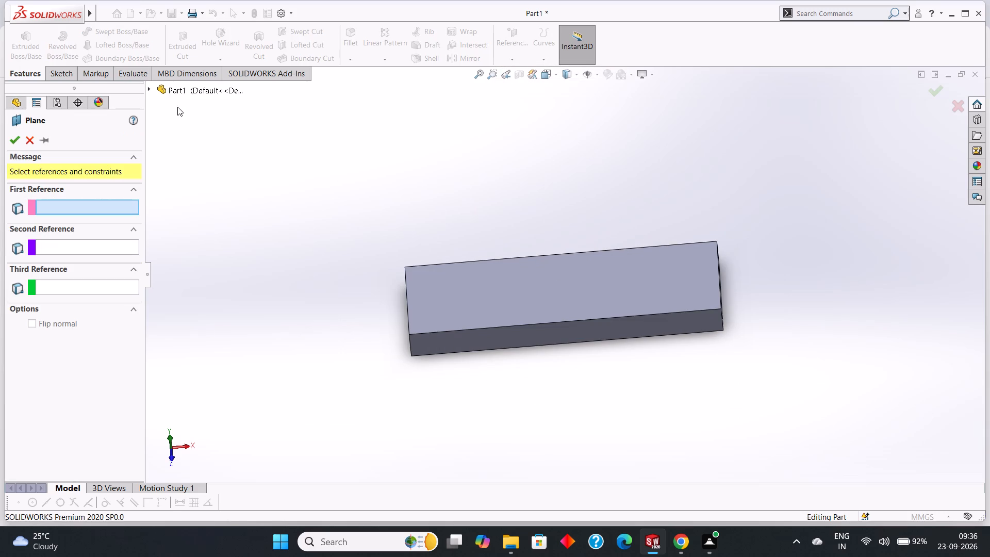
pyautogui.click(147, 89)
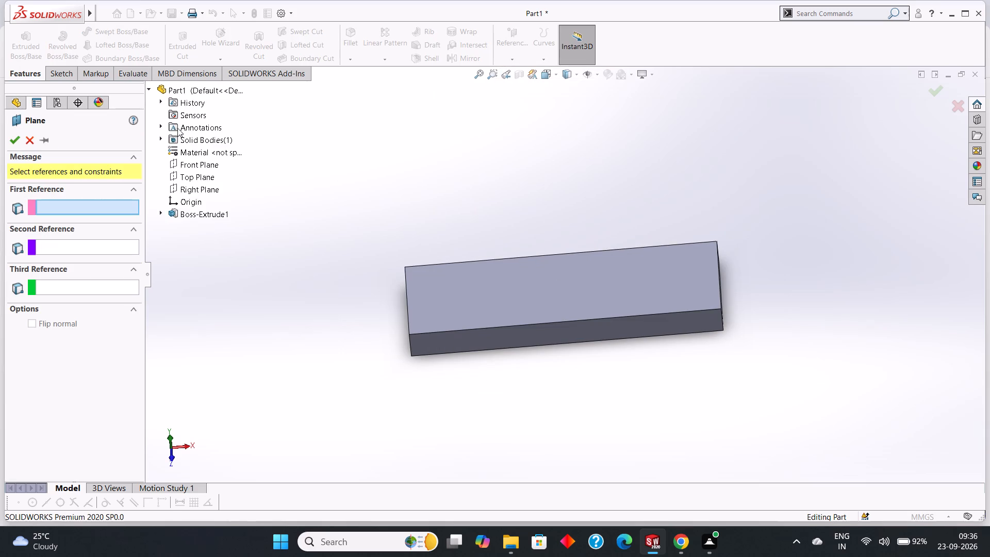
pyautogui.click(191, 163)
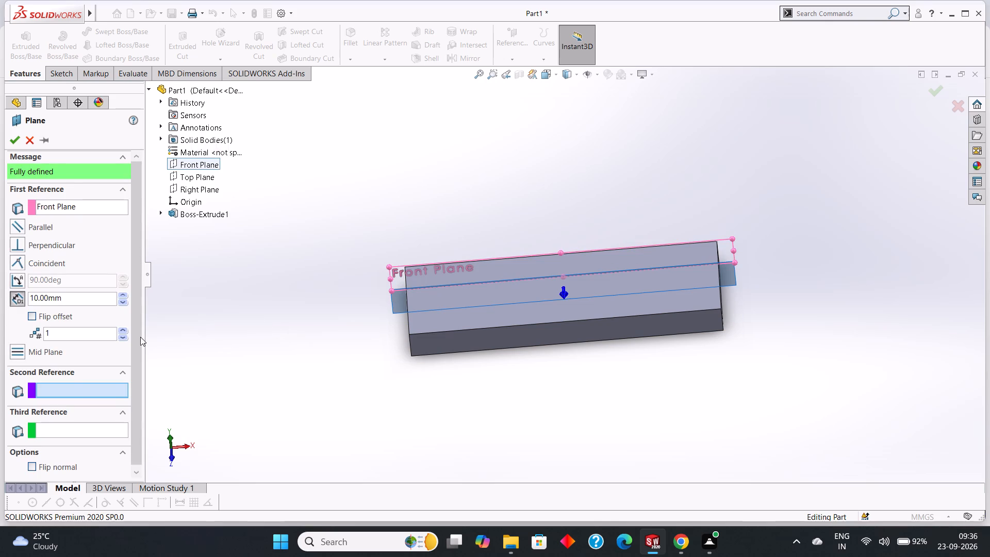
pyautogui.moveTo(67, 300); pyautogui.dragTo(0, 289)
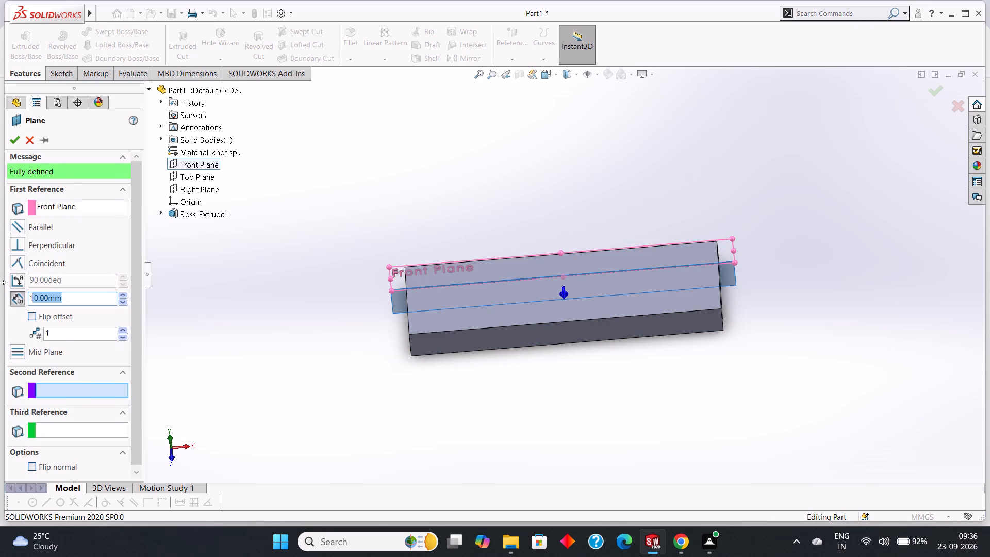
pyautogui.press('0')
pyautogui.press('Return')
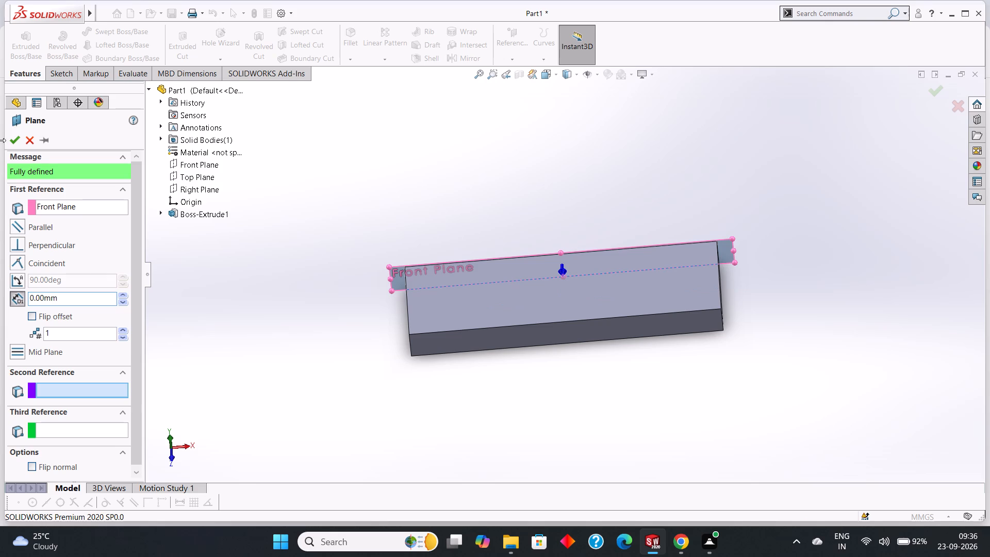
pyautogui.click(11, 146)
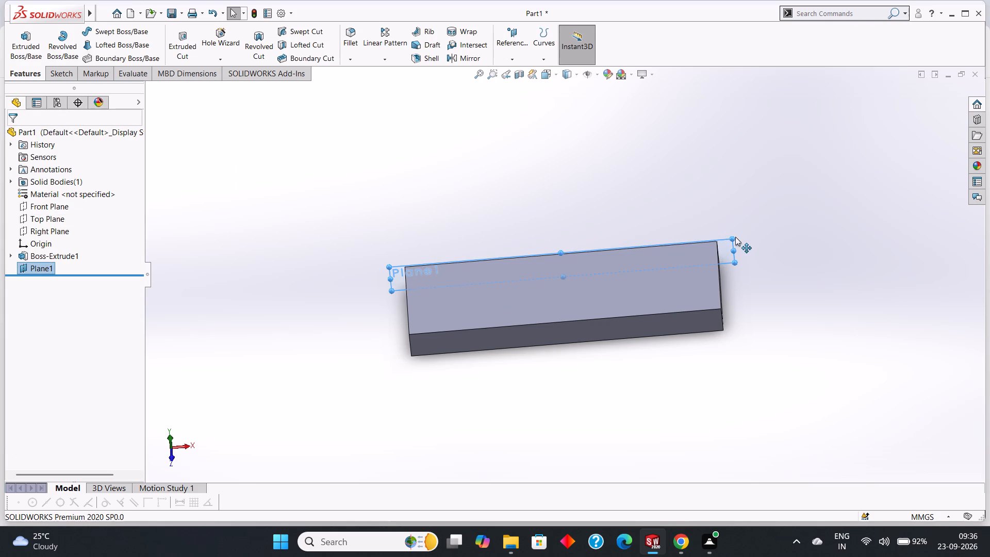
# On the new reference plane, sketch a vertical construction centerline 58.9 mm long, rising from the midpoint of the block's top edge.
pyautogui.click(725, 239)
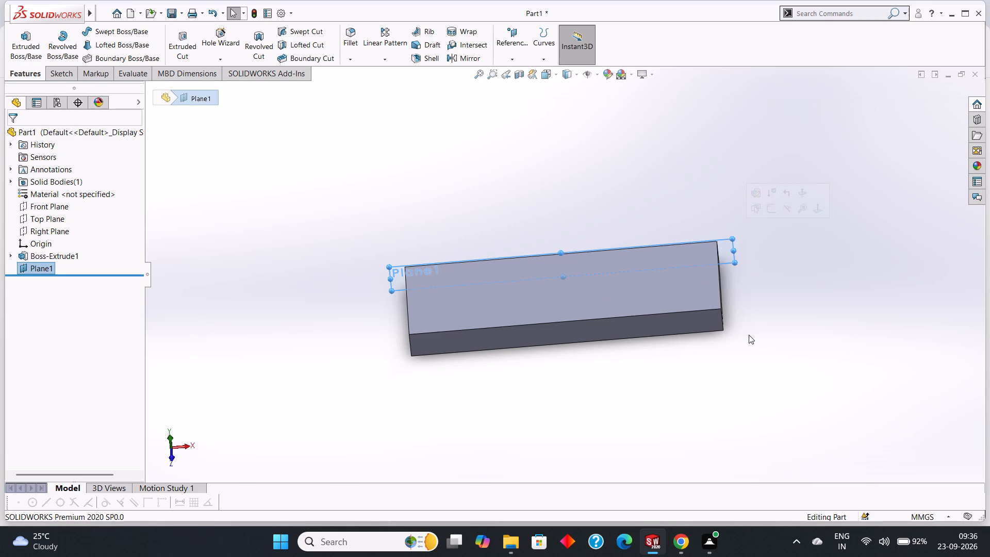
pyautogui.hotkey('ctrl', '8')
pyautogui.scroll(1, 736, 361)
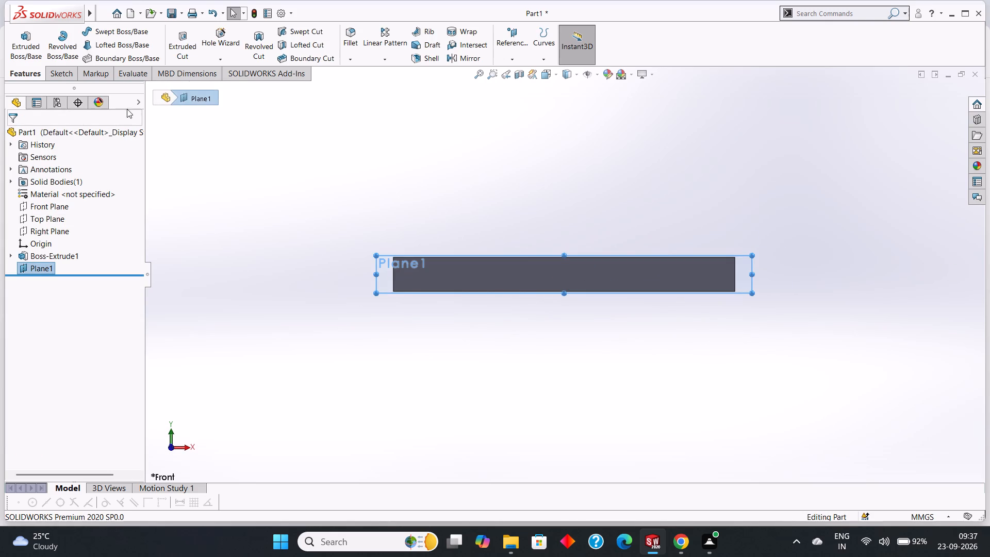
pyautogui.rightClick(377, 278)
pyautogui.click(403, 265)
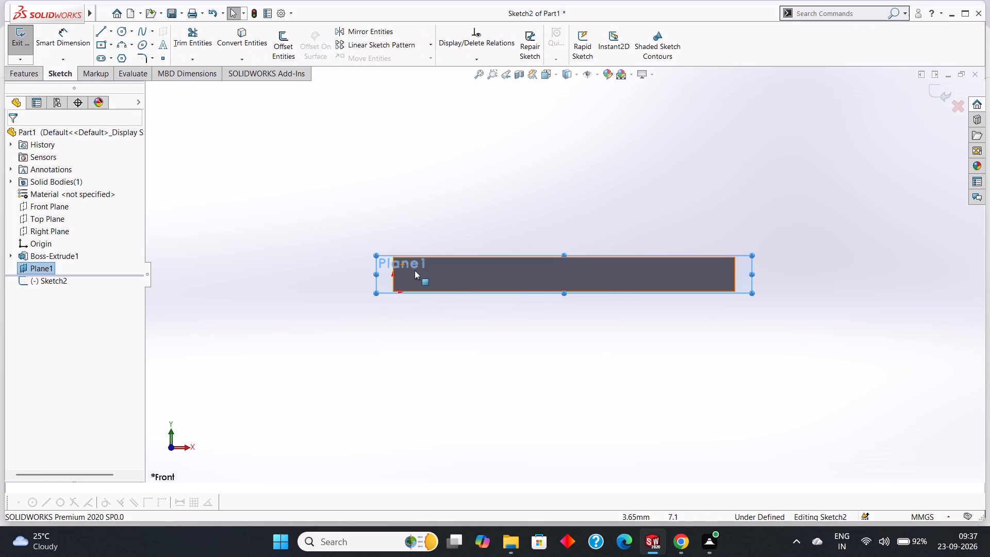
pyautogui.click(113, 30)
pyautogui.click(122, 57)
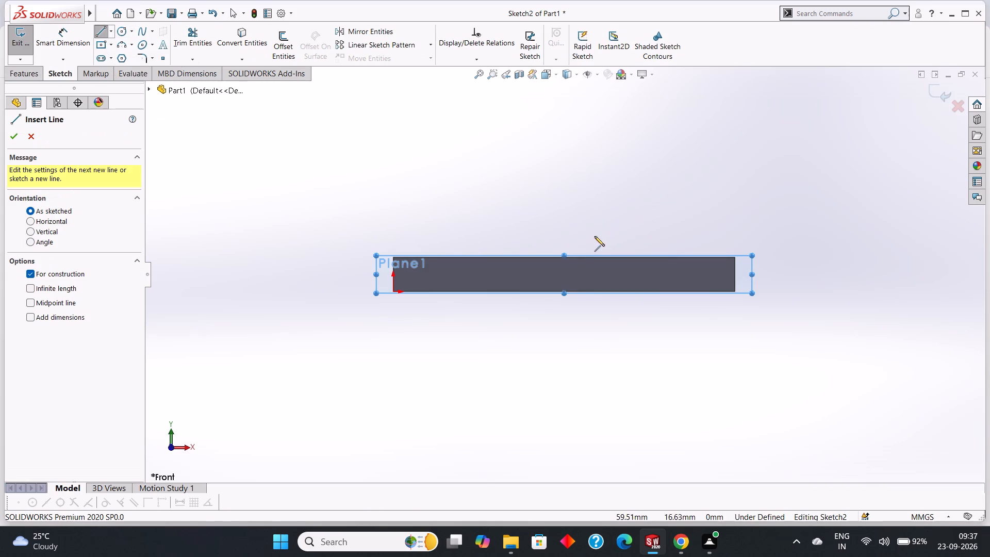
pyautogui.click(565, 258)
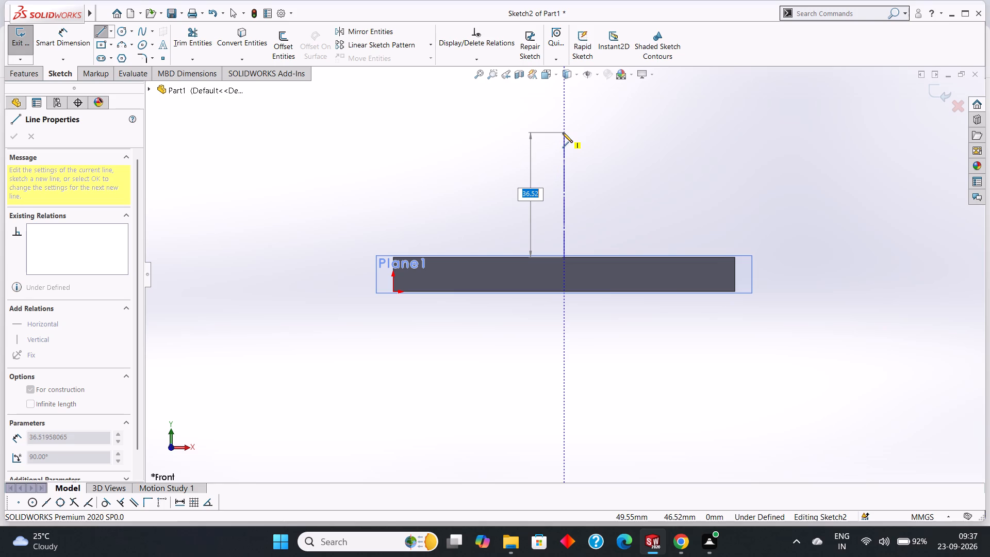
pyautogui.write('58.9')
pyautogui.press('Return')
pyautogui.scroll(2, 563, 133)
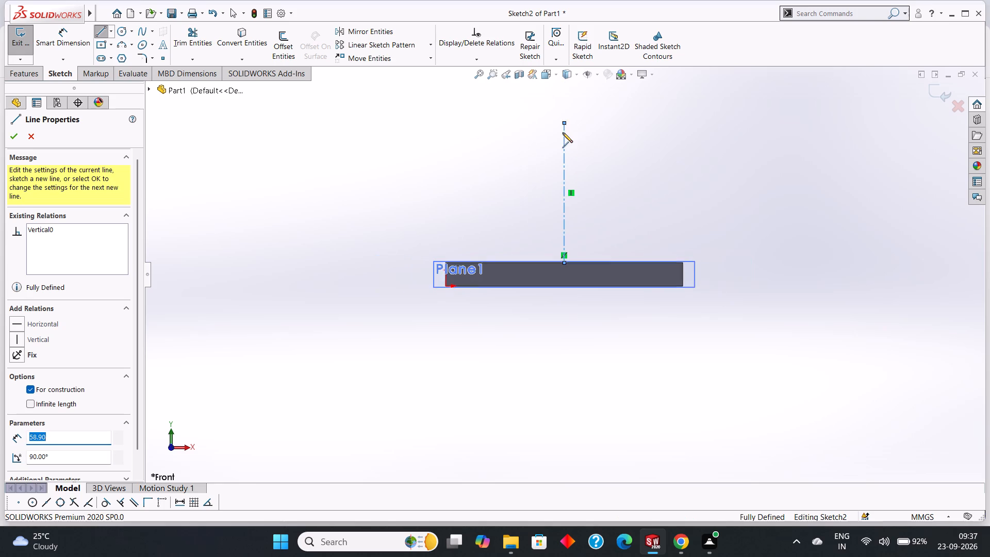
pyautogui.scroll(1, 563, 133)
pyautogui.rightClick(596, 126)
pyautogui.click(622, 132)
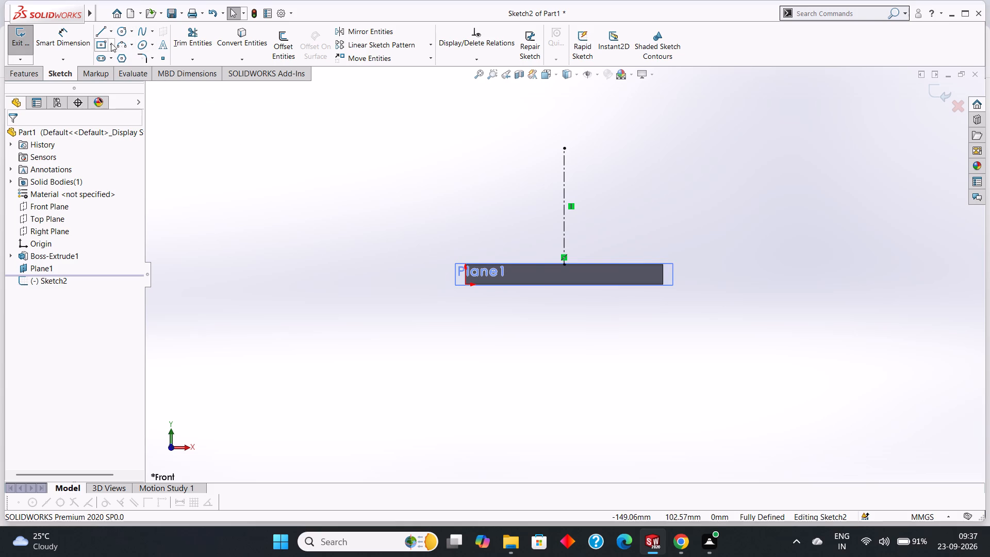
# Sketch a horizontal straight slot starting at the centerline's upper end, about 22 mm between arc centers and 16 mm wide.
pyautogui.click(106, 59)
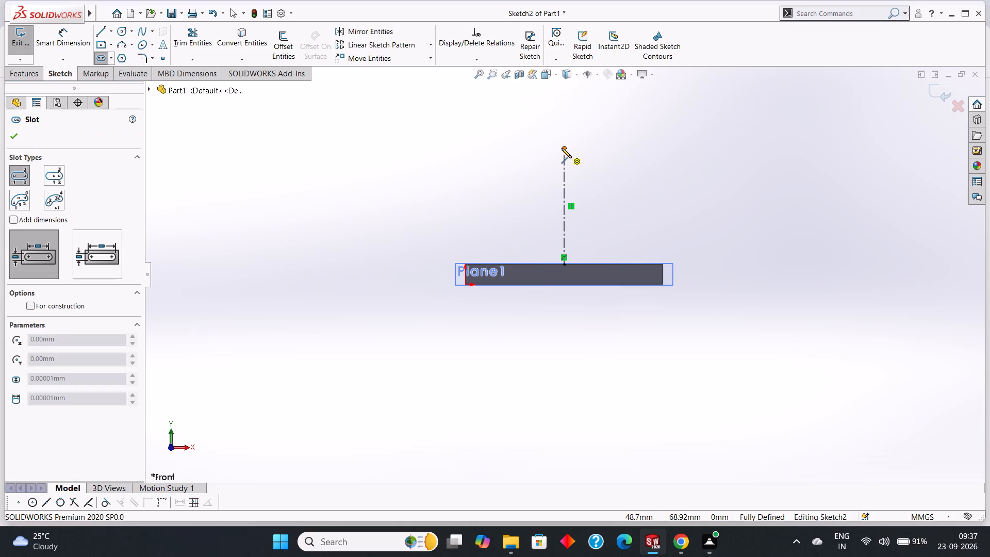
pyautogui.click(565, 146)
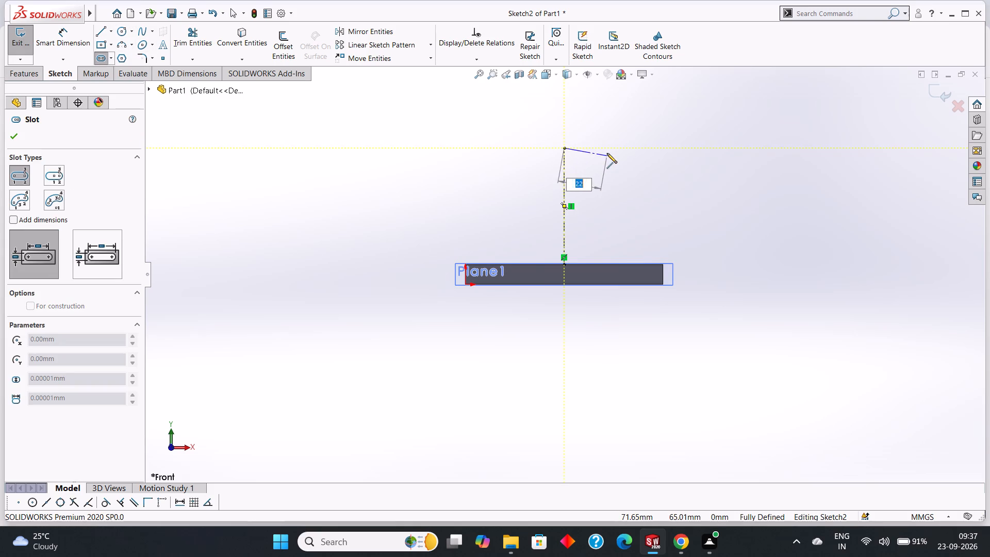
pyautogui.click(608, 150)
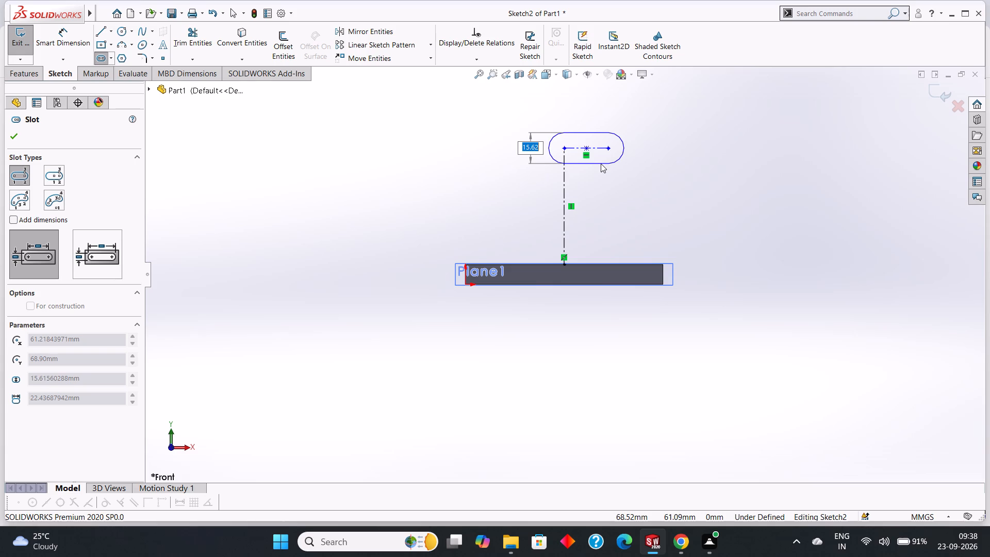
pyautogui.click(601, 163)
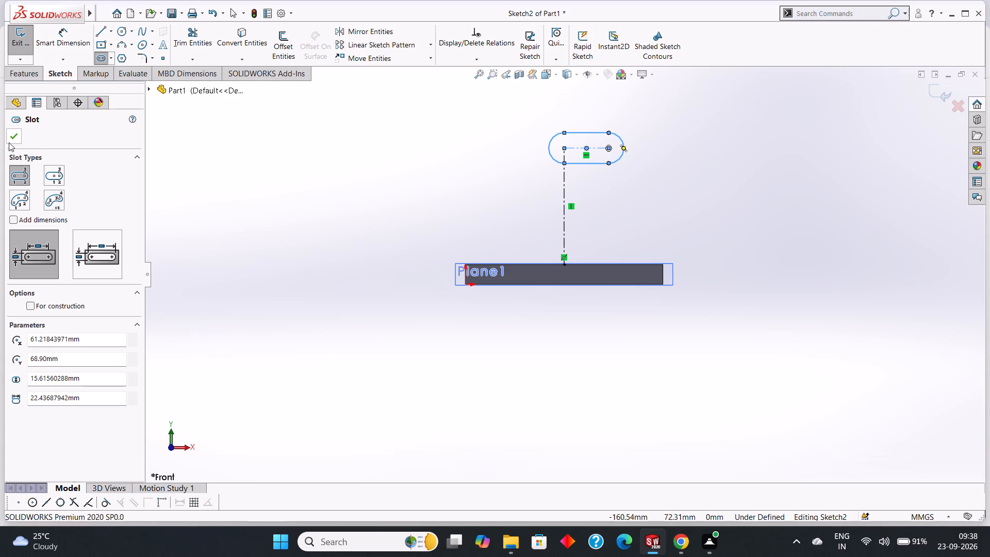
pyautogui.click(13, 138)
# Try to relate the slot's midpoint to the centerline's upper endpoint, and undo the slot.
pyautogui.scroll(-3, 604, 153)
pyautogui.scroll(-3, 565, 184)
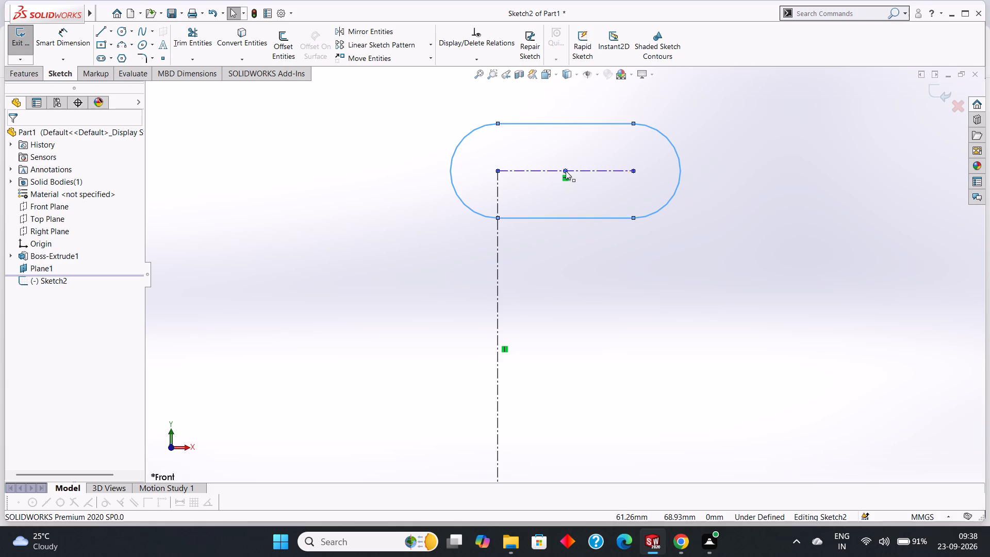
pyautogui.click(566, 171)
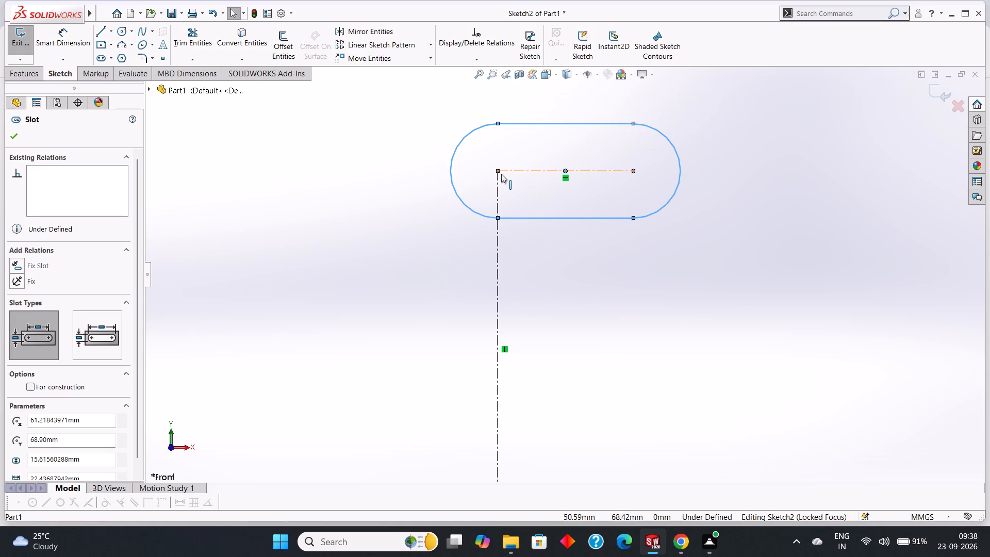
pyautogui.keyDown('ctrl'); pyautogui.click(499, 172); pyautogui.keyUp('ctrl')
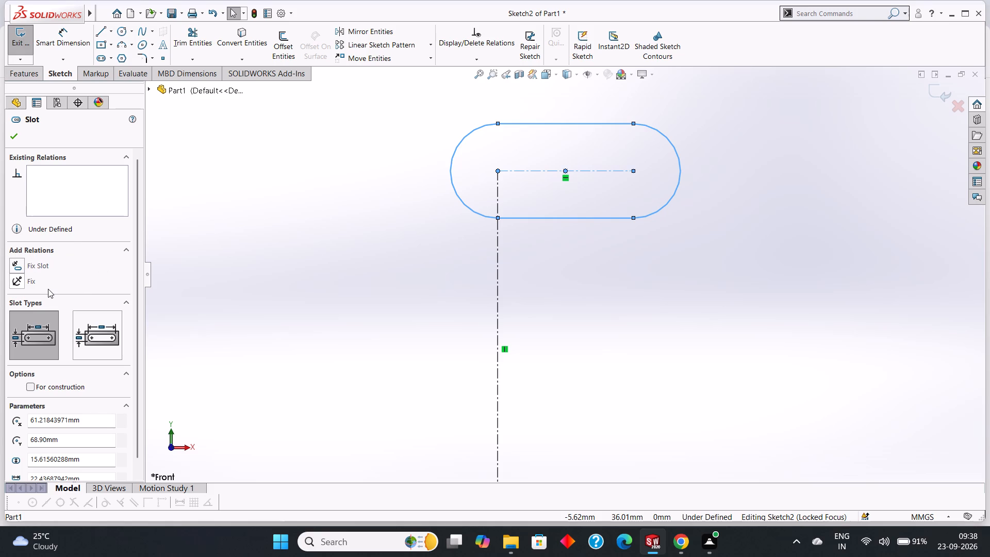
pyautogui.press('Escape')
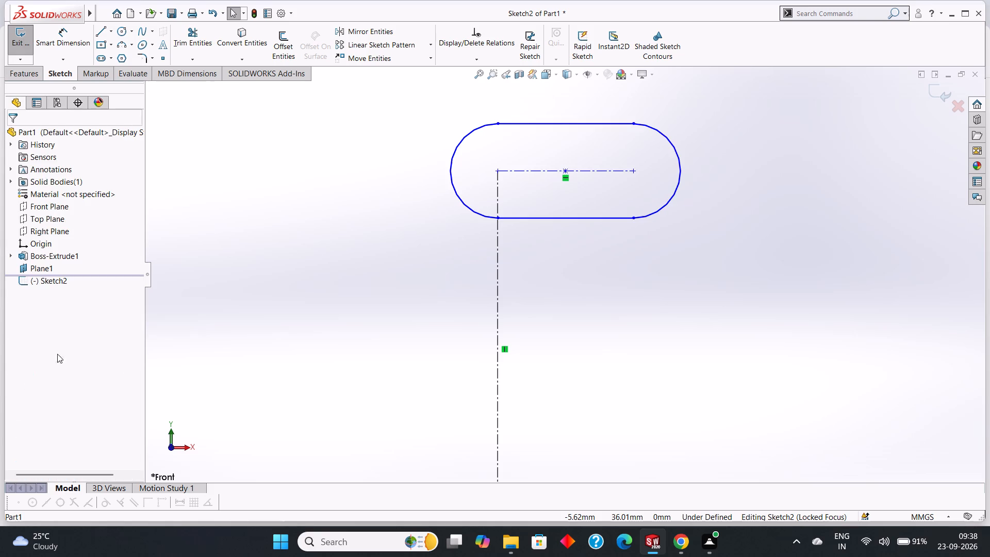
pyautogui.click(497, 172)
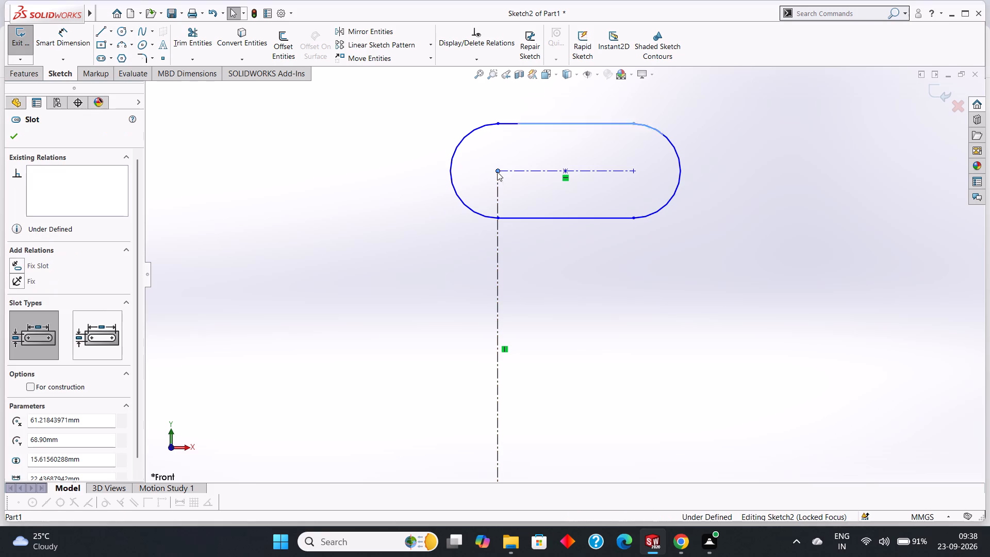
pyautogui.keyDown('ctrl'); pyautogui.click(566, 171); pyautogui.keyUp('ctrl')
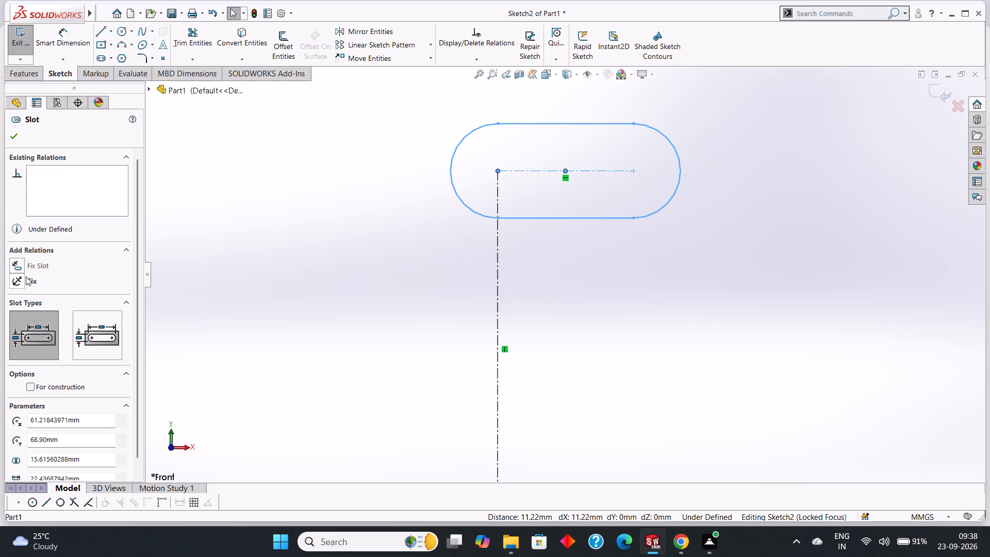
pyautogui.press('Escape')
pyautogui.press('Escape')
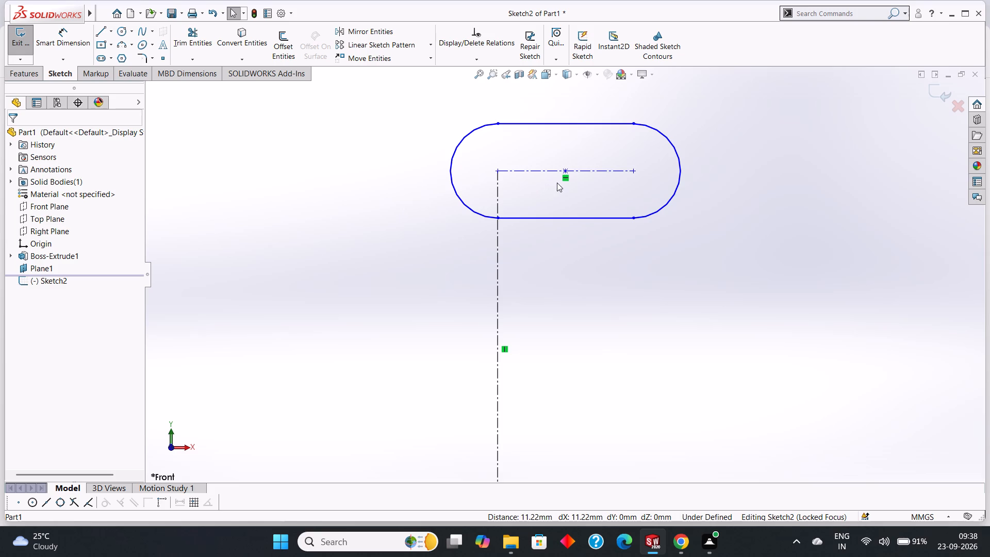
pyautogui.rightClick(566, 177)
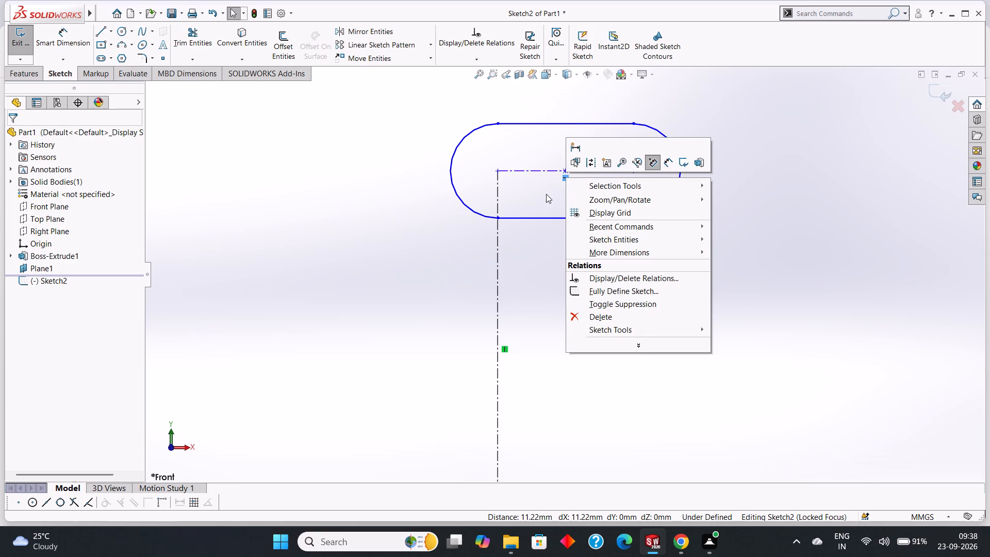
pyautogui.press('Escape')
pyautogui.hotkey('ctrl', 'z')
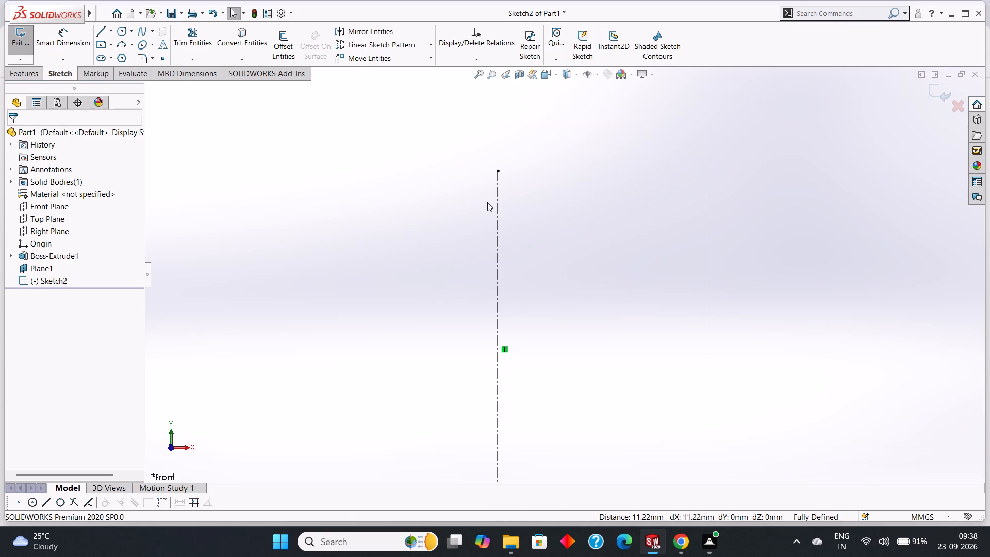
# Sketch a horizontal centerpoint straight slot centered on the centerline's upper end, about 21 mm between arc centers and 7 mm wide.
pyautogui.click(113, 58)
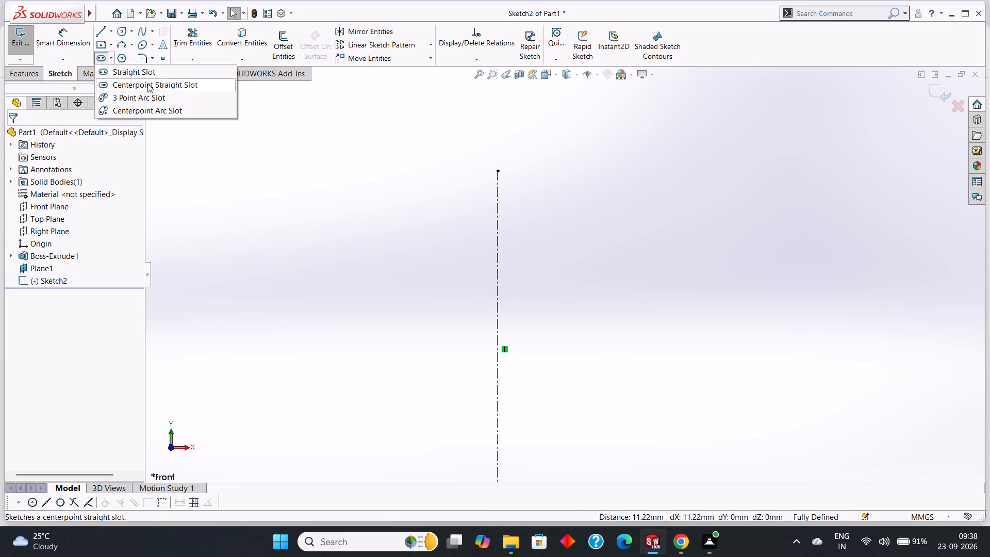
pyautogui.click(147, 84)
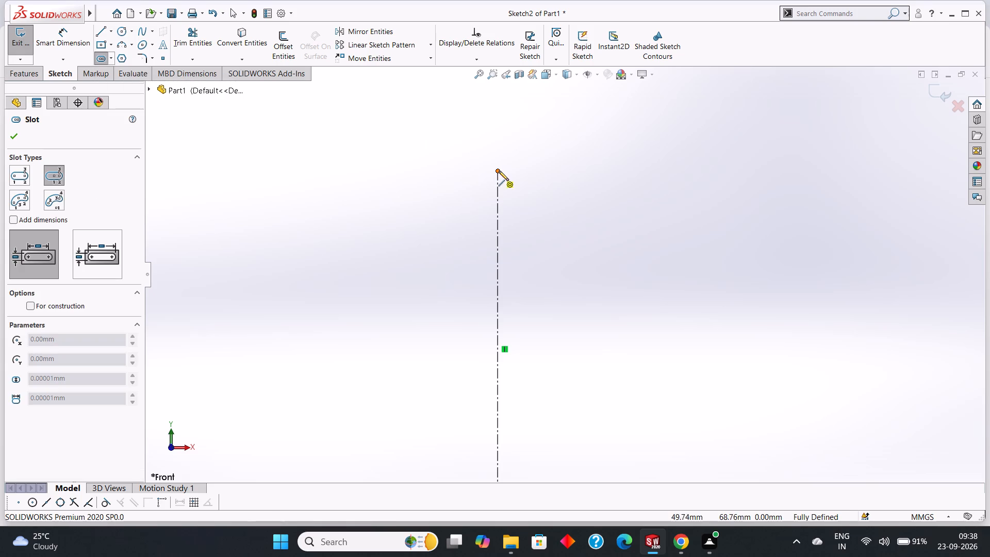
pyautogui.click(496, 170)
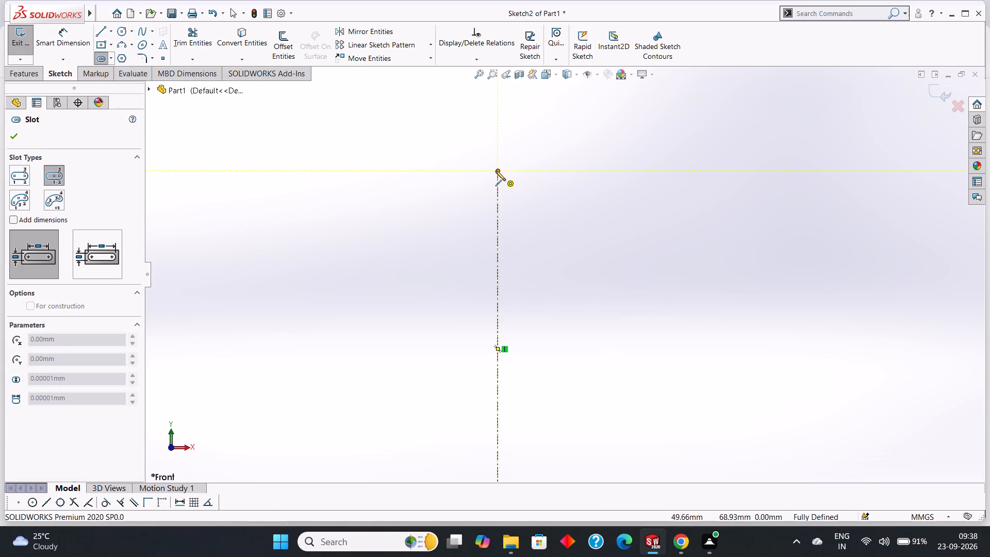
pyautogui.click(560, 172)
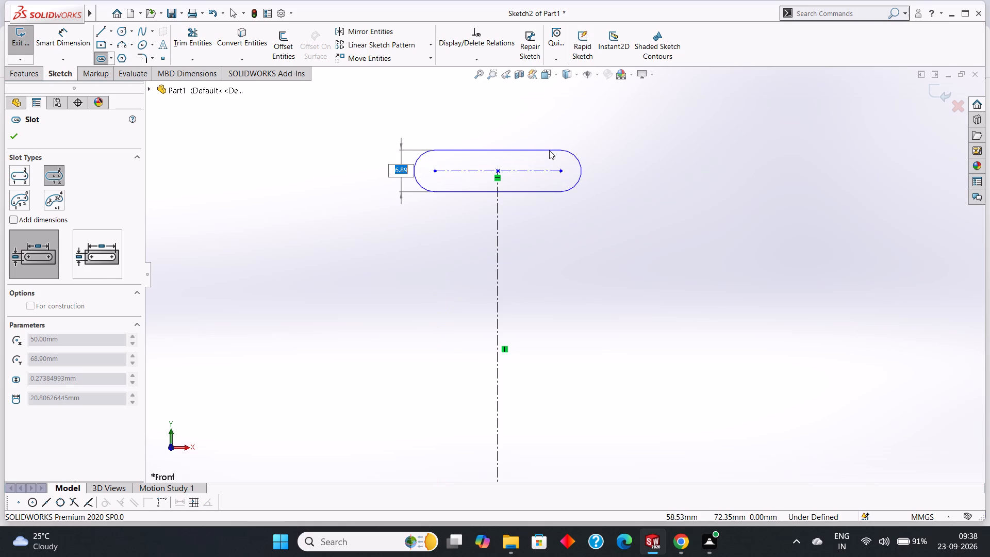
pyautogui.click(549, 150)
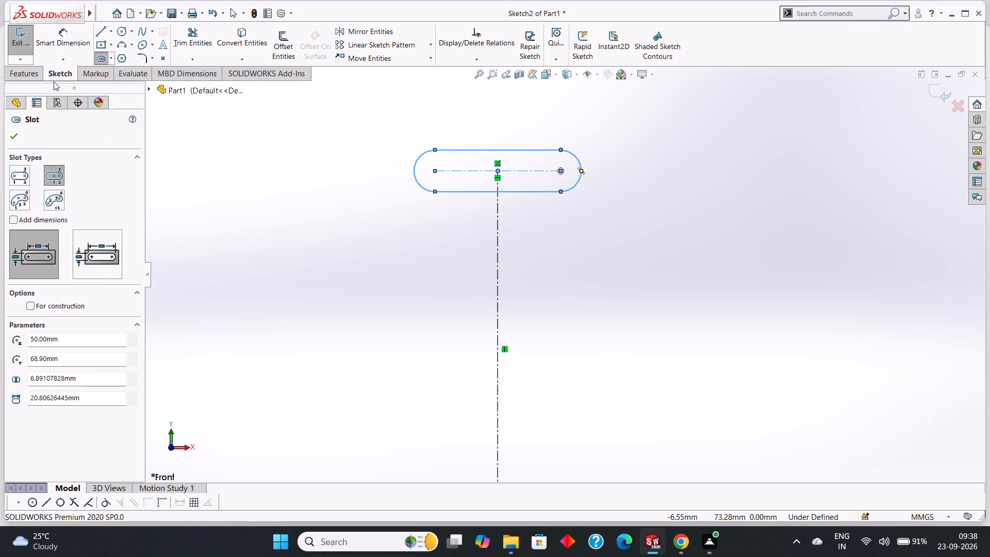
pyautogui.click(19, 135)
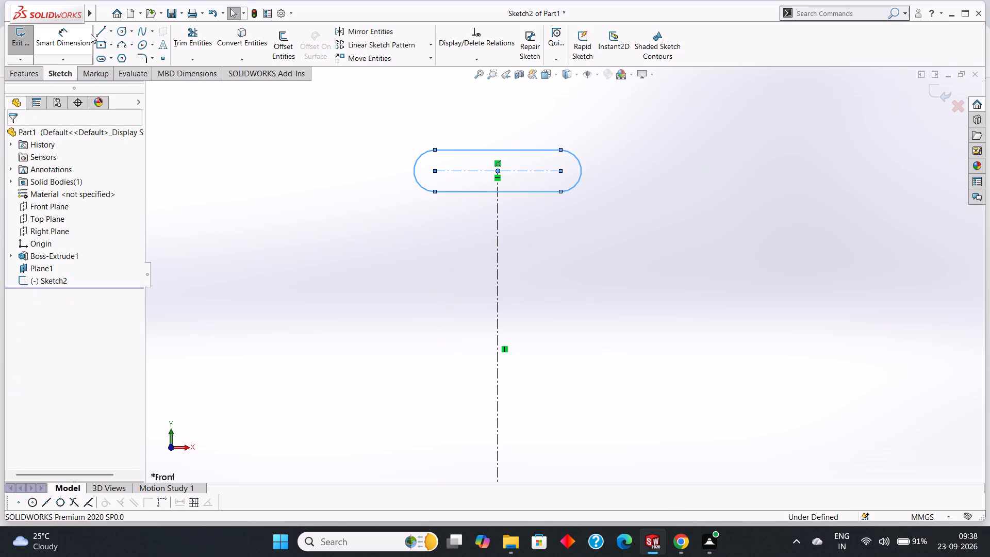
# Dimension the slot's center-to-center length as 22 mm and one end arc's radius as 5 mm.
pyautogui.click(72, 34)
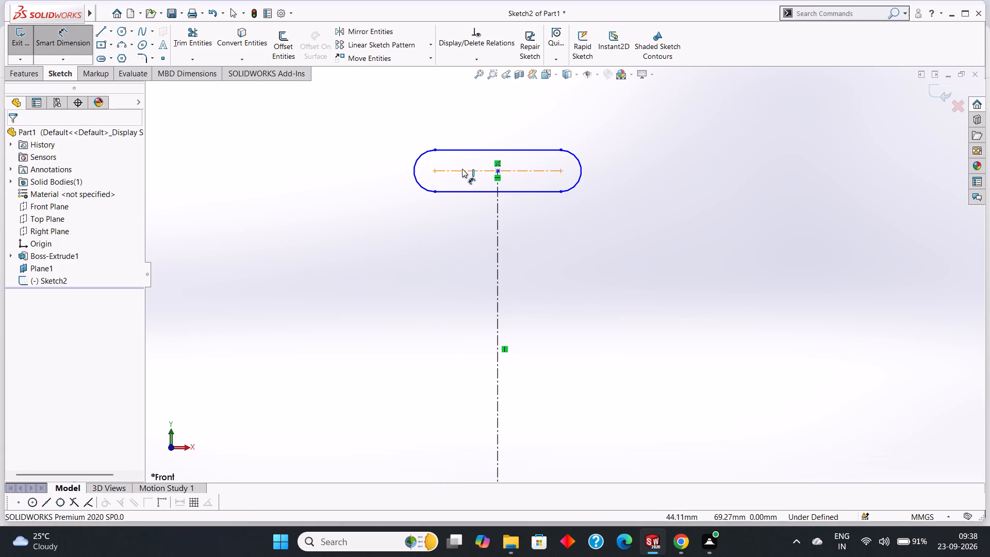
pyautogui.click(462, 169)
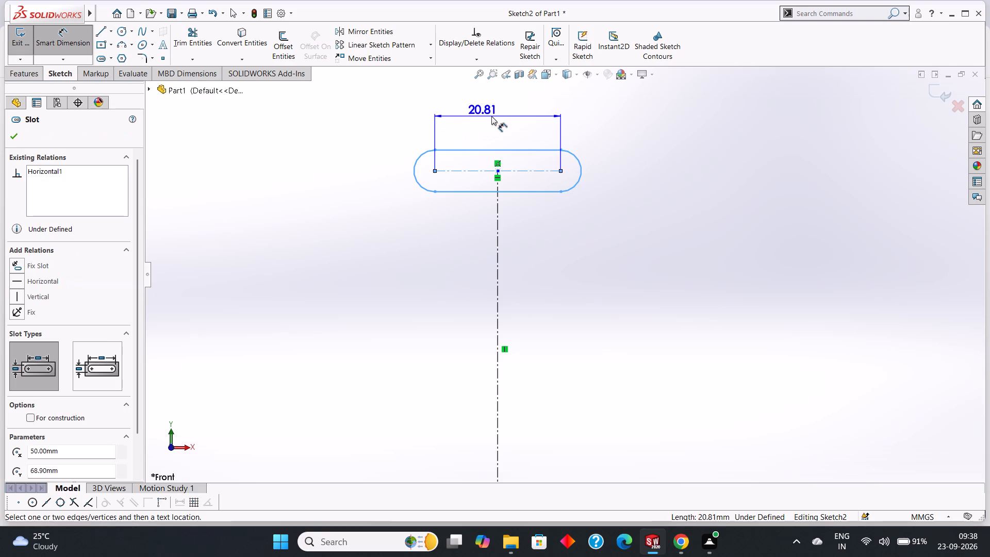
pyautogui.click(491, 116)
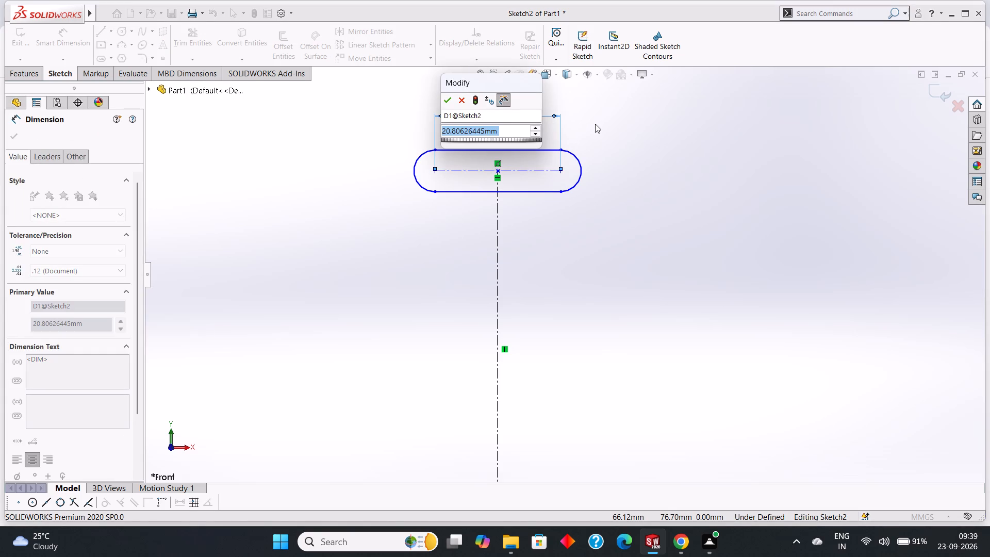
pyautogui.write('22')
pyautogui.press('Return')
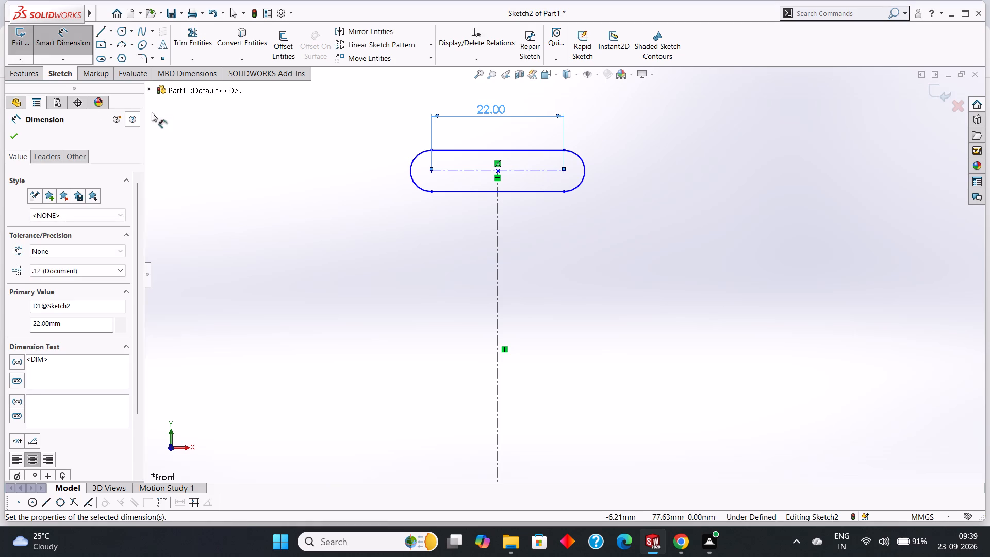
pyautogui.click(411, 178)
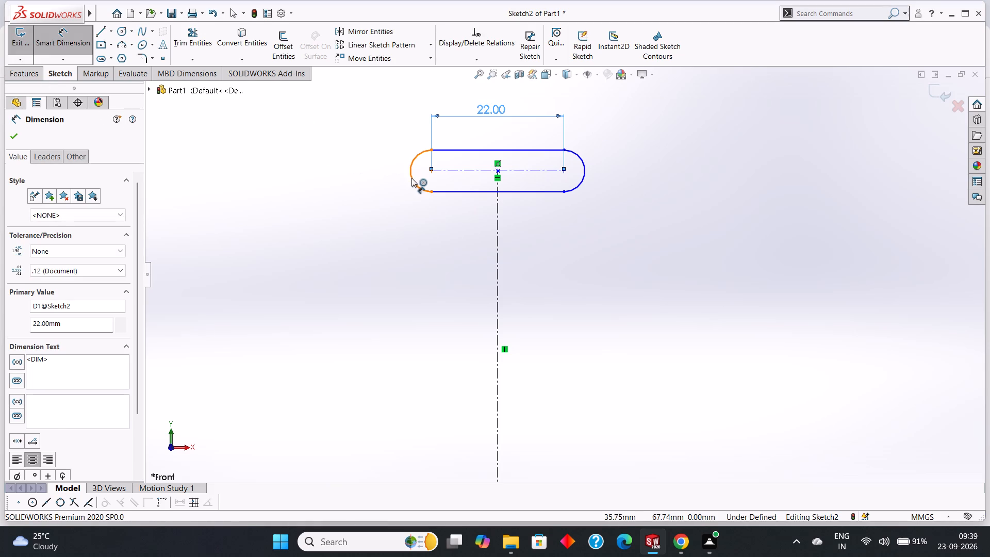
pyautogui.click(379, 144)
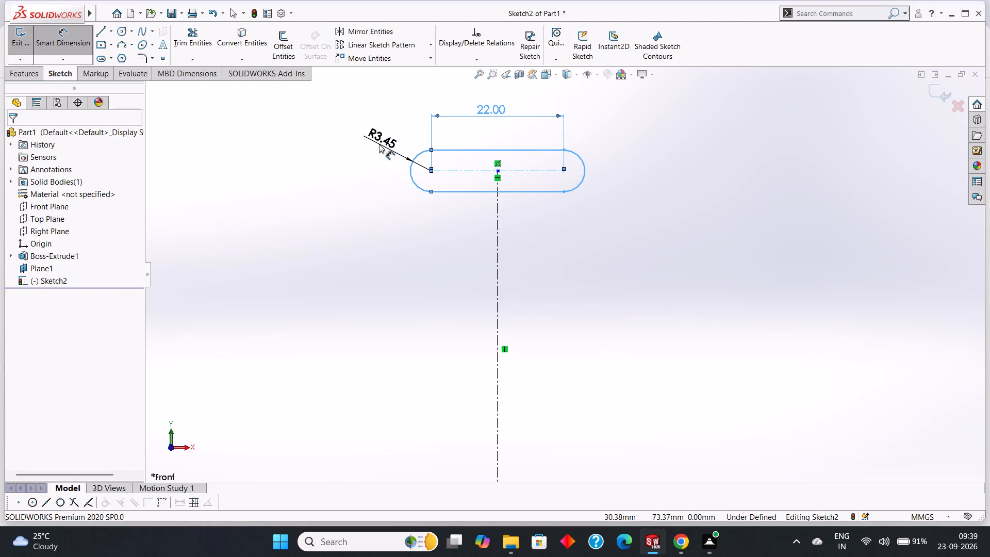
pyautogui.press('5')
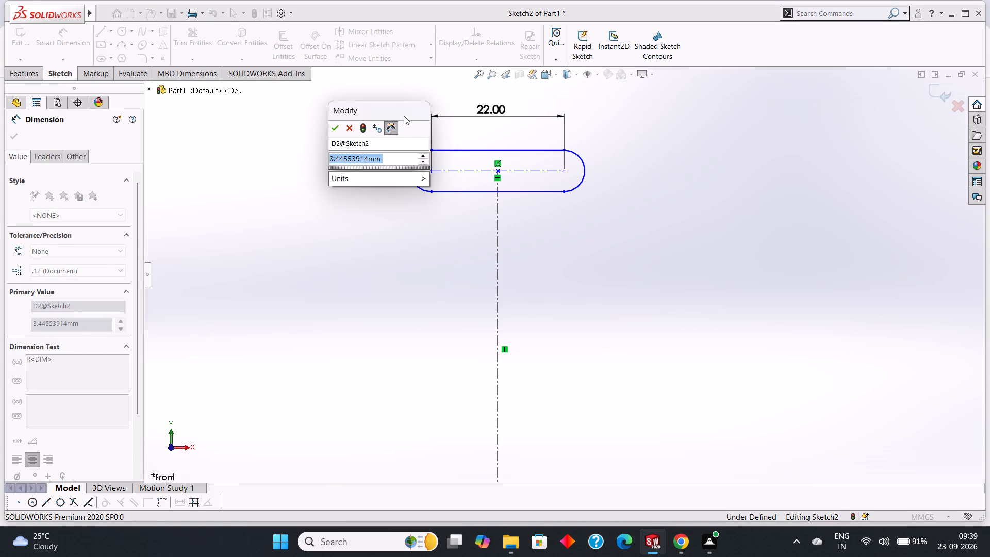
pyautogui.press('Return')
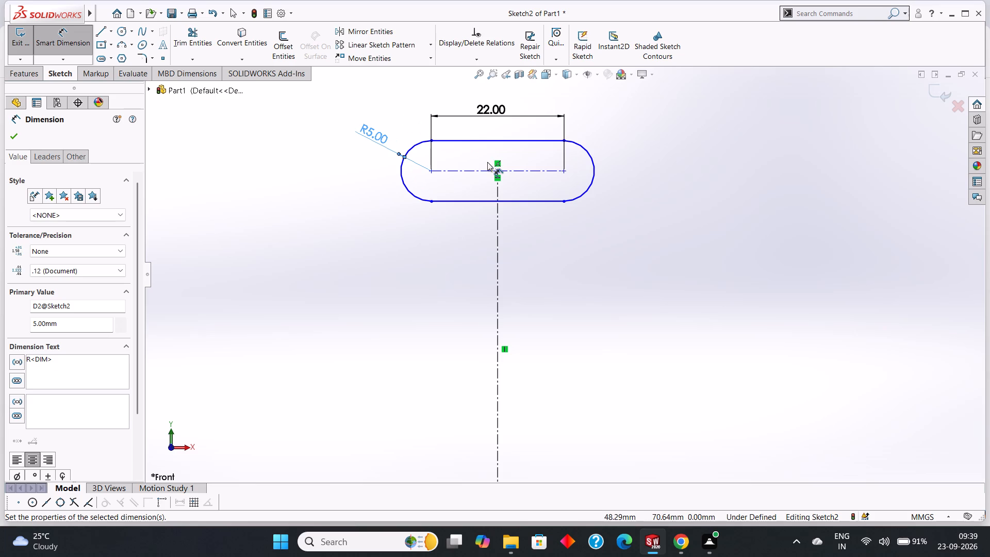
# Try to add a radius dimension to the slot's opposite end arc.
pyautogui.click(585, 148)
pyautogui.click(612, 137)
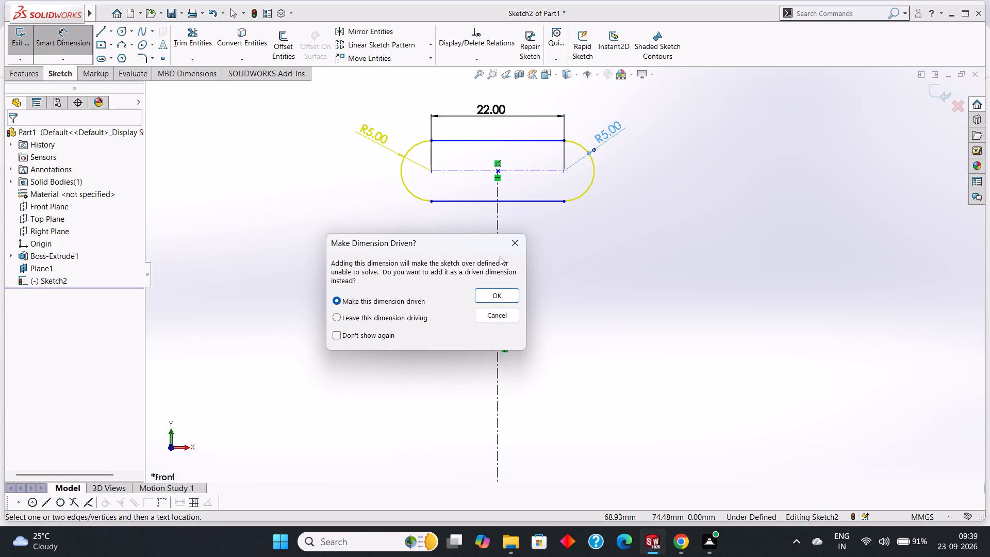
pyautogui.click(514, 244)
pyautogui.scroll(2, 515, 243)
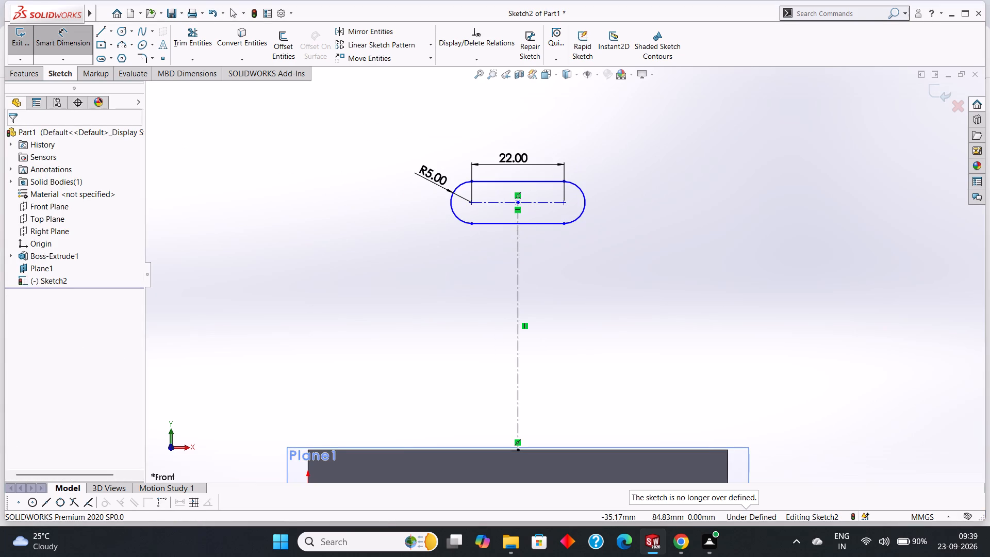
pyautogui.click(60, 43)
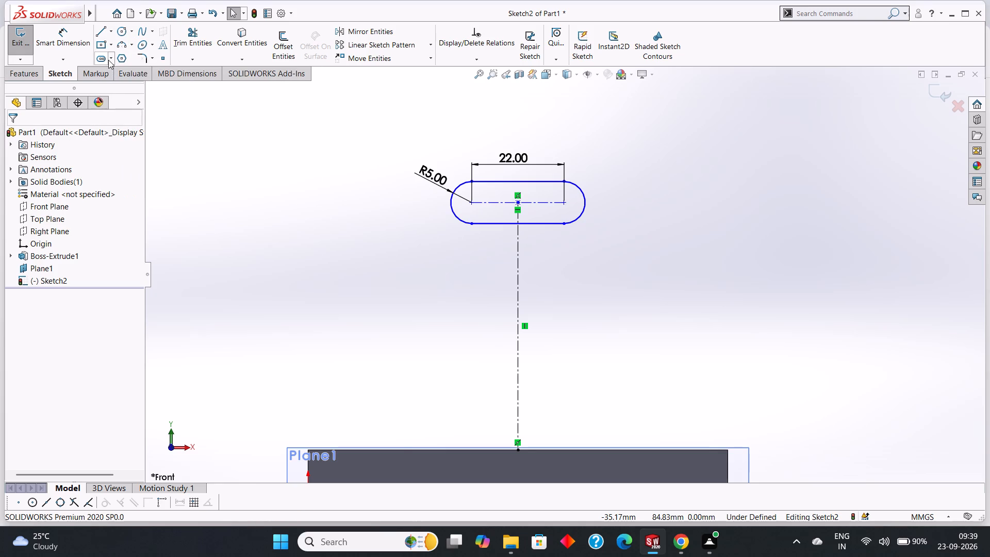
# Sketch a larger horizontal centerpoint straight slot around the first, sharing its center, about 43 mm between arc centers and 15 mm wide.
pyautogui.click(111, 58)
pyautogui.click(129, 86)
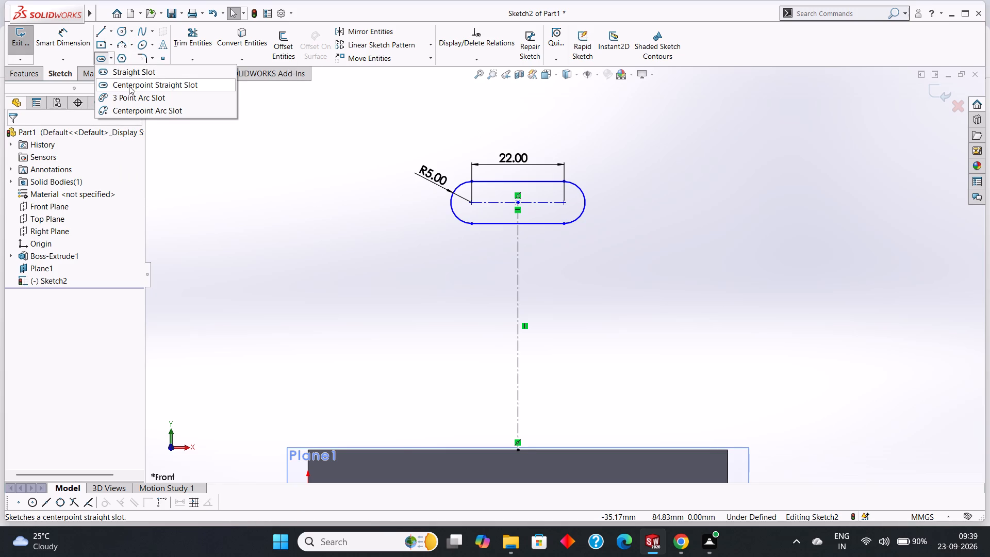
pyautogui.click(517, 201)
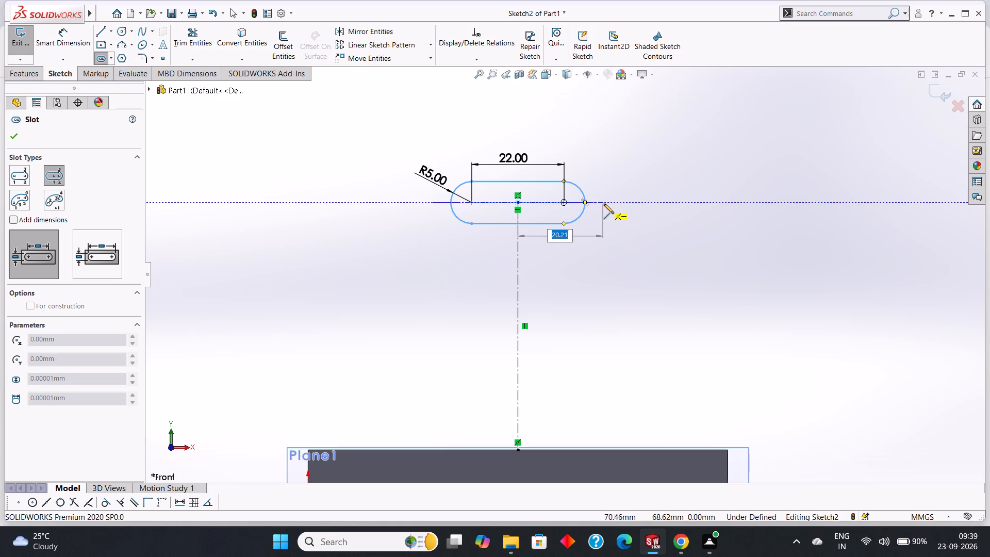
pyautogui.click(608, 204)
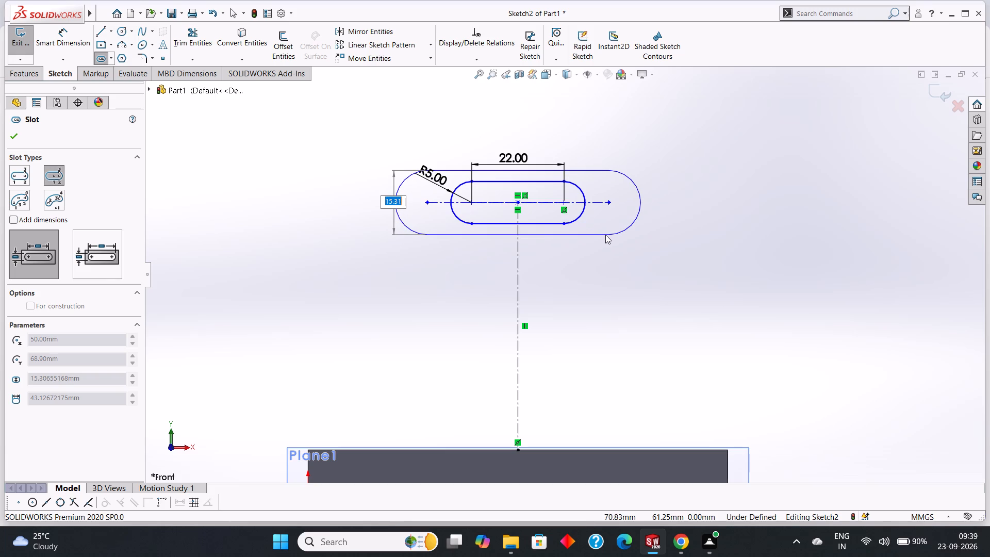
pyautogui.click(605, 235)
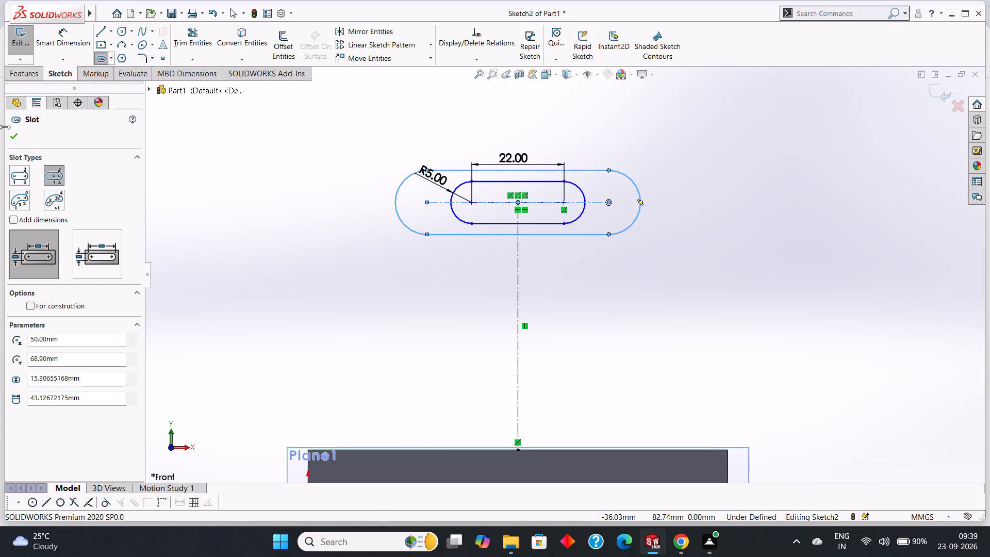
pyautogui.click(16, 131)
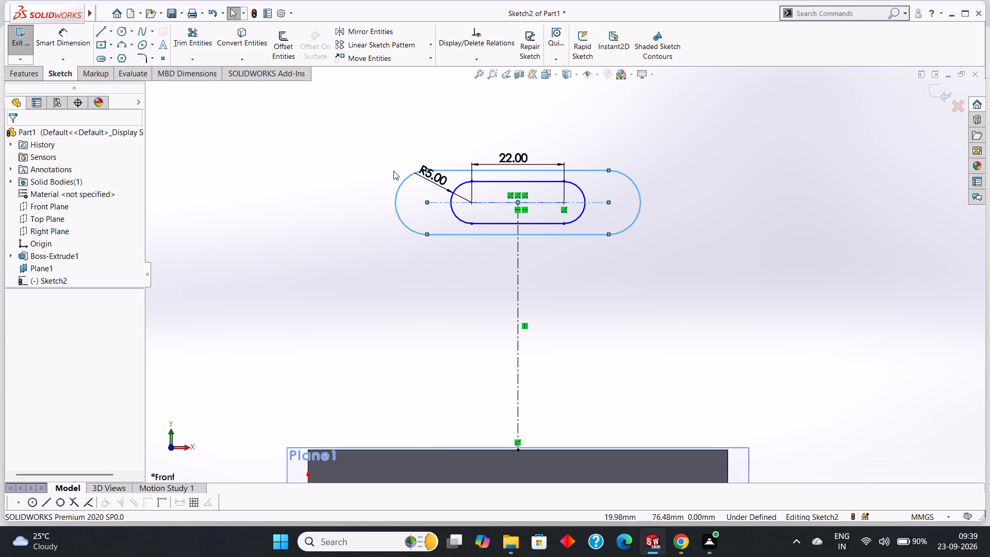
# Dimension the outer slot's end arc radius as 7.5 mm and its center-to-center length as 22 mm.
pyautogui.click(58, 44)
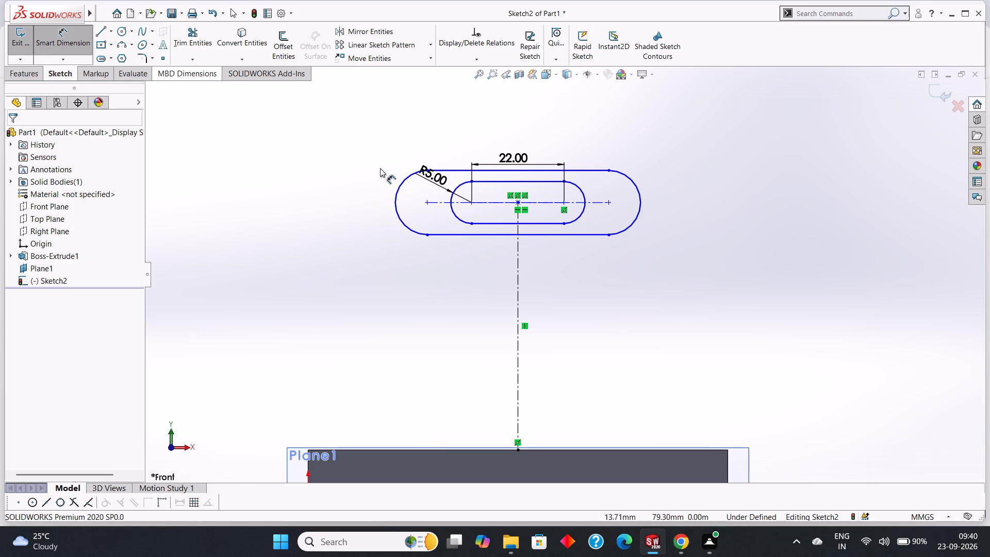
pyautogui.click(399, 185)
pyautogui.click(382, 144)
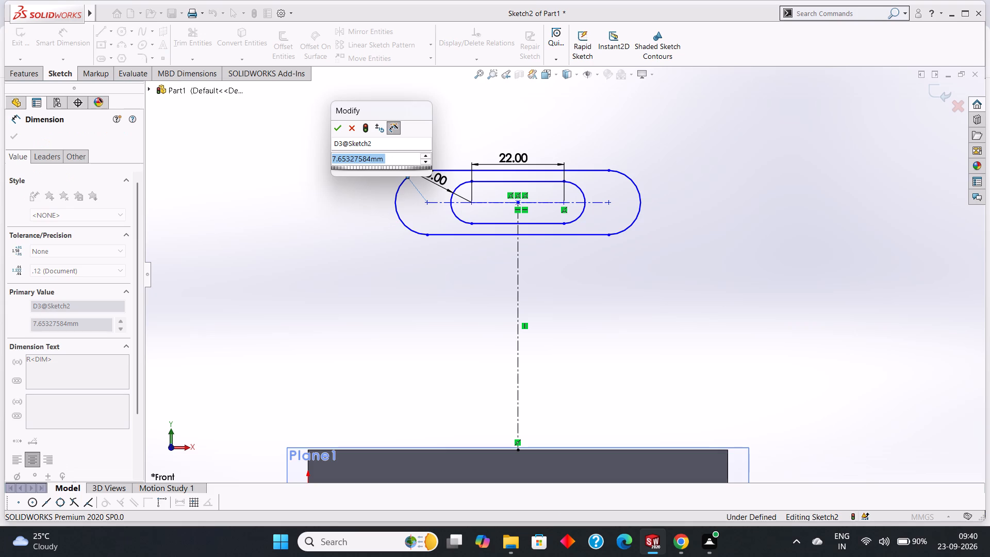
pyautogui.write('7.5')
pyautogui.press('Return')
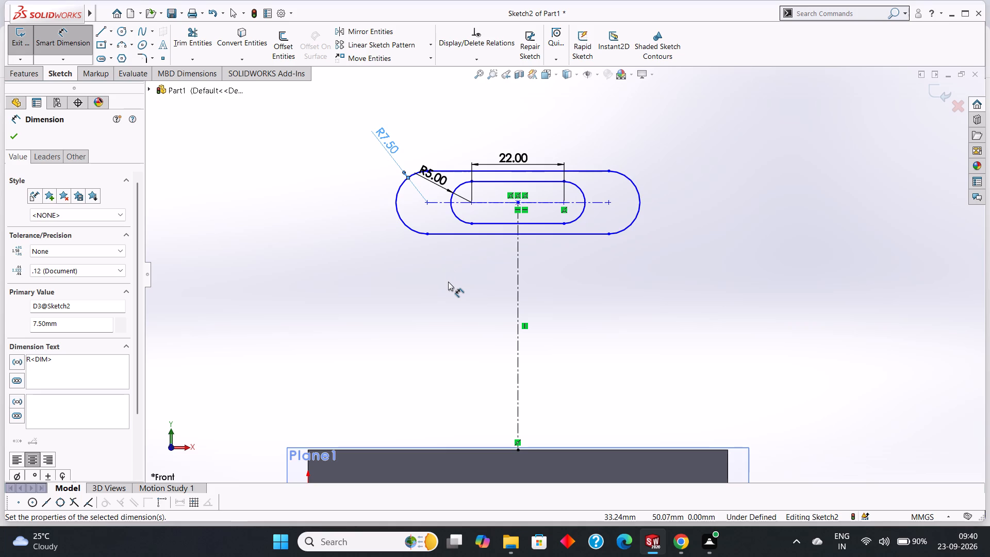
pyautogui.click(426, 203)
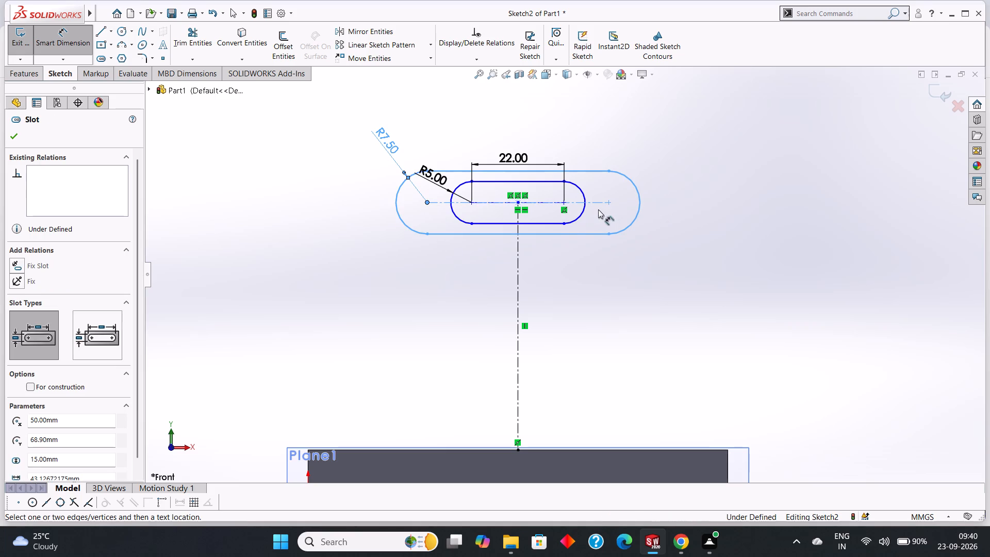
pyautogui.click(606, 203)
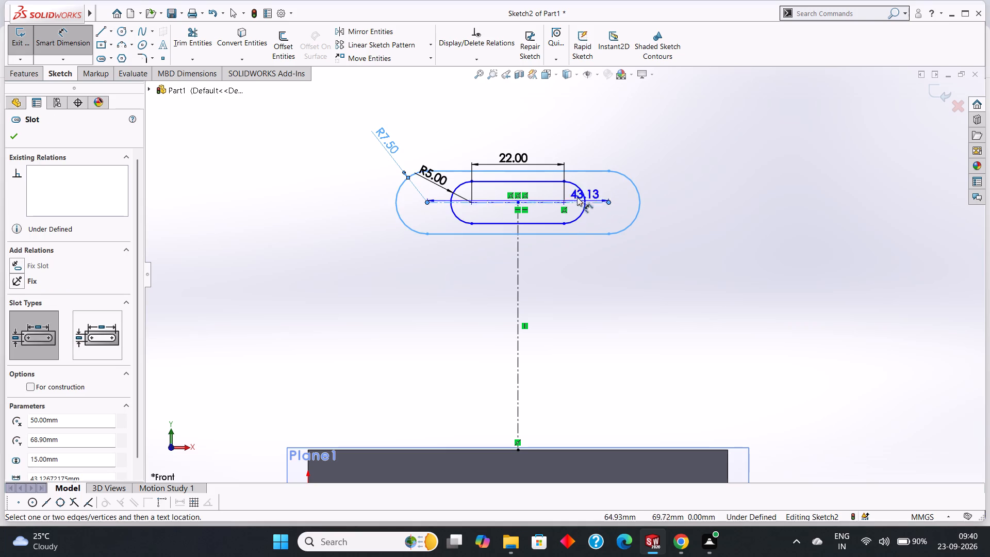
pyautogui.click(529, 137)
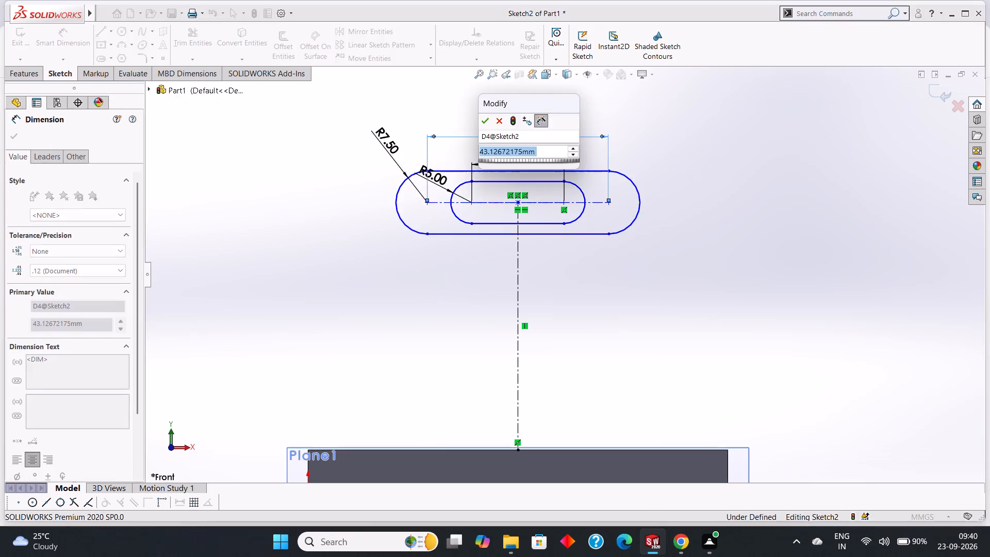
pyautogui.write('22')
pyautogui.press('Return')
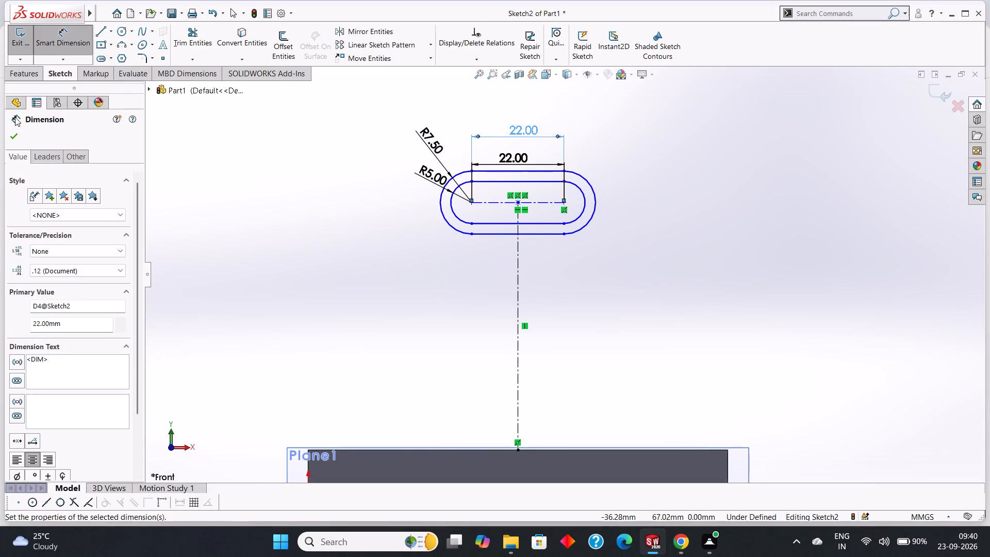
pyautogui.click(14, 132)
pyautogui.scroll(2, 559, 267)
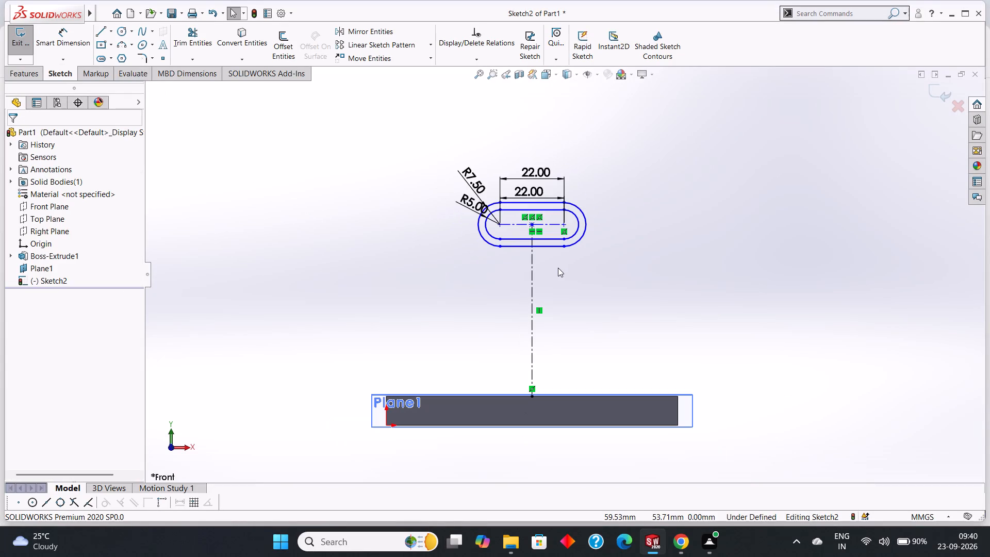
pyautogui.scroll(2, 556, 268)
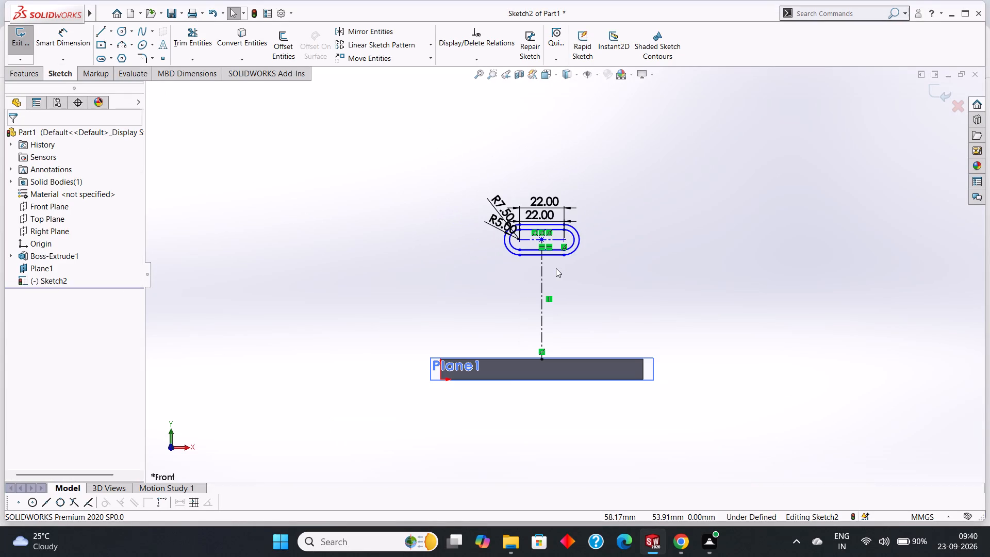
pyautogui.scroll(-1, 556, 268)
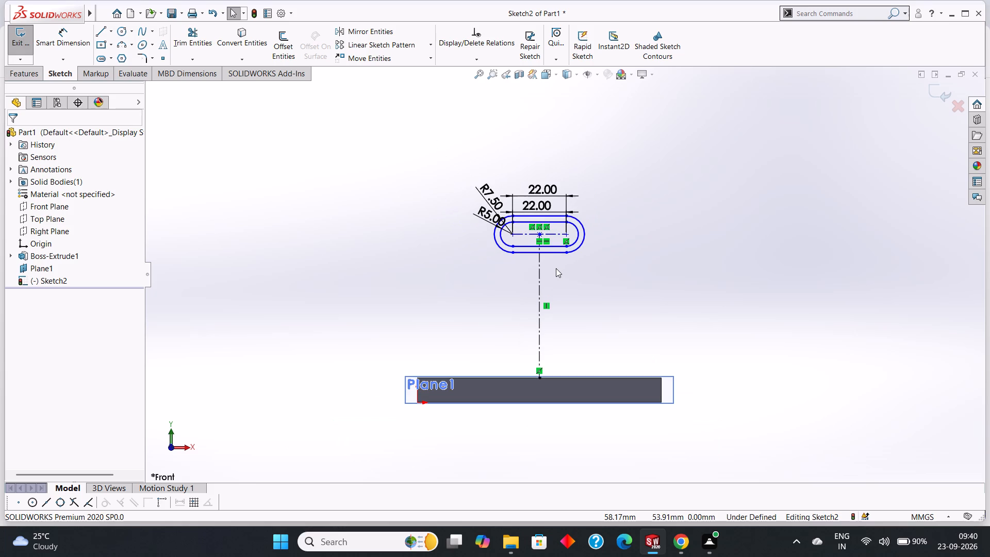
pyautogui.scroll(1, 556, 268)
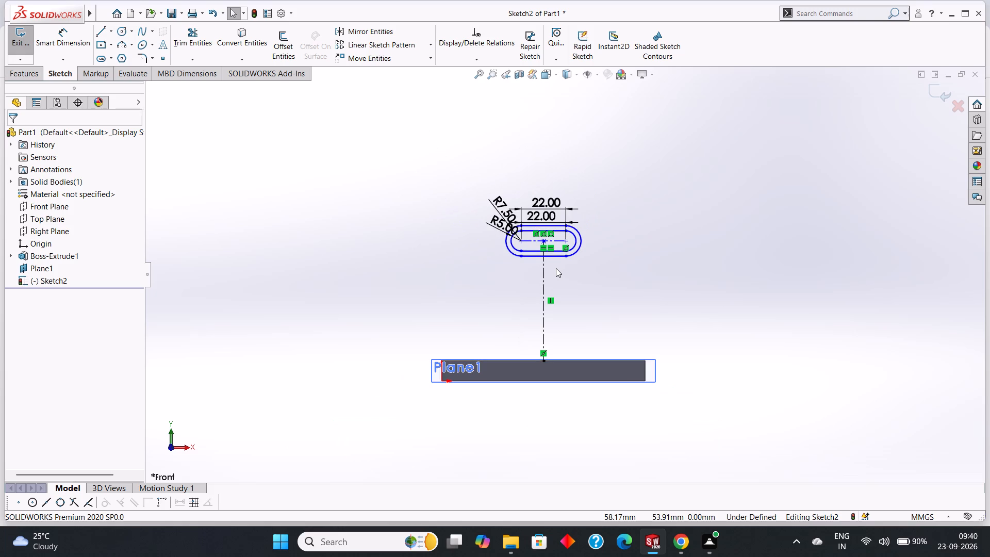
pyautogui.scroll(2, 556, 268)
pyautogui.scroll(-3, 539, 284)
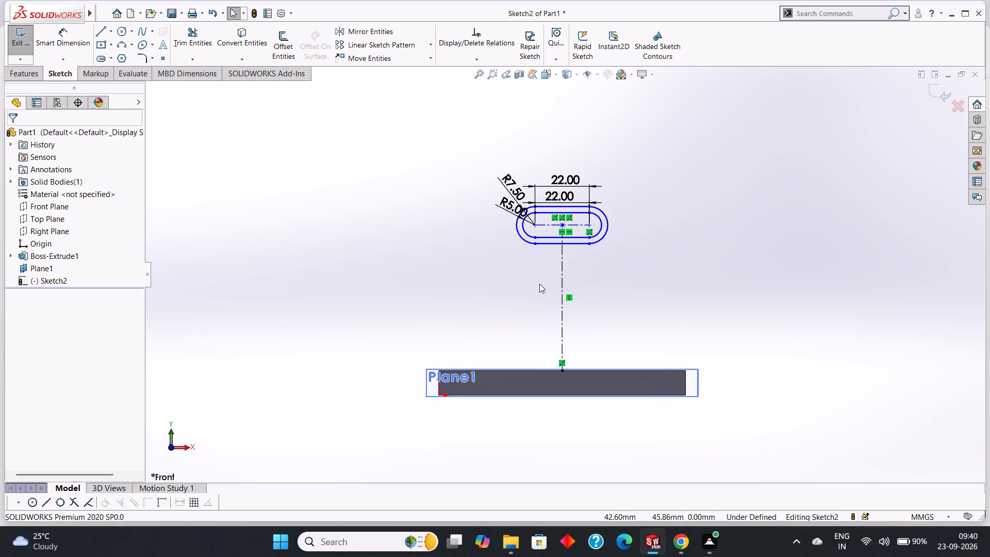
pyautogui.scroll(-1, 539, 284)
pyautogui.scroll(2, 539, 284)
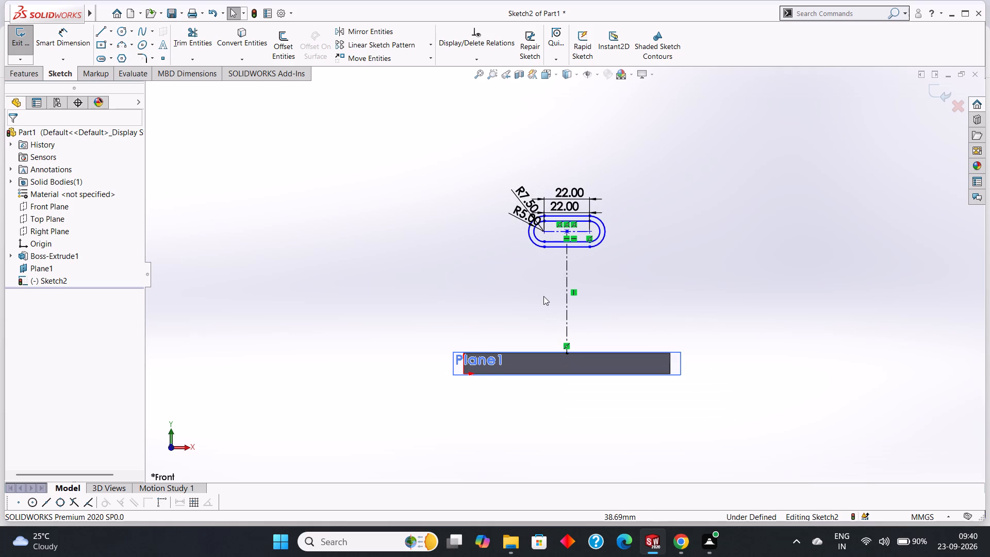
# Extrude the ring between the two slots as a 25 mm blind boss over the base block, with Merge result on.
pyautogui.click(21, 78)
pyautogui.click(21, 45)
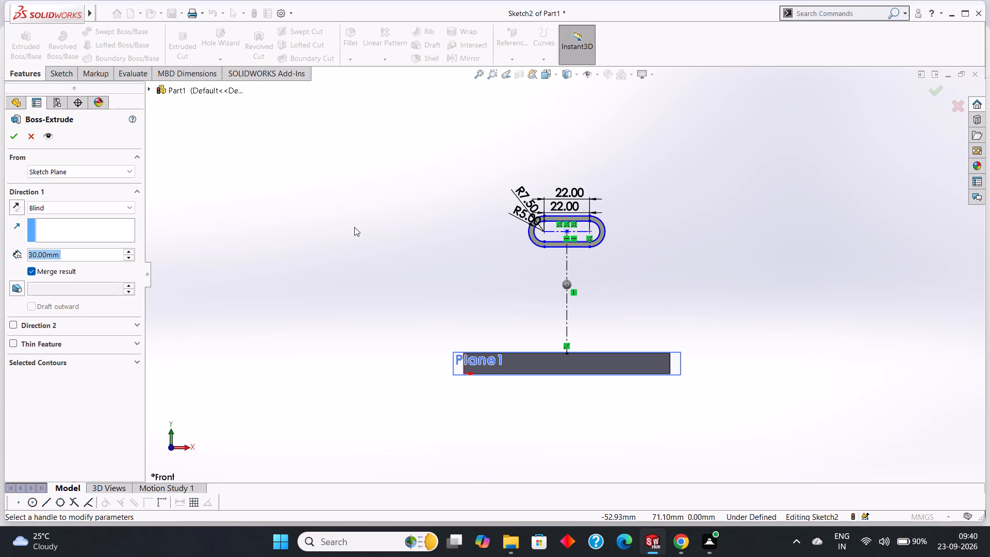
pyautogui.write('25')
pyautogui.press('Return')
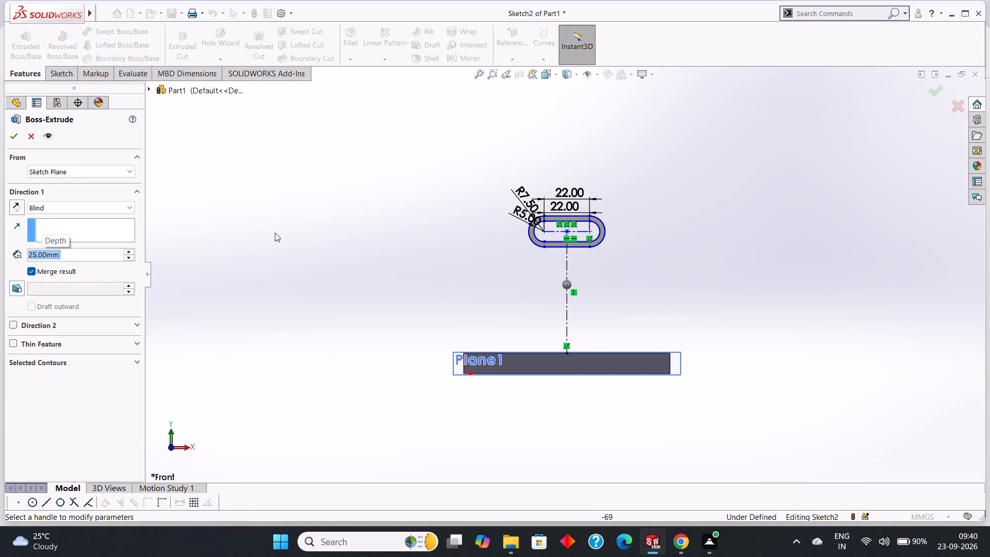
pyautogui.click(334, 230)
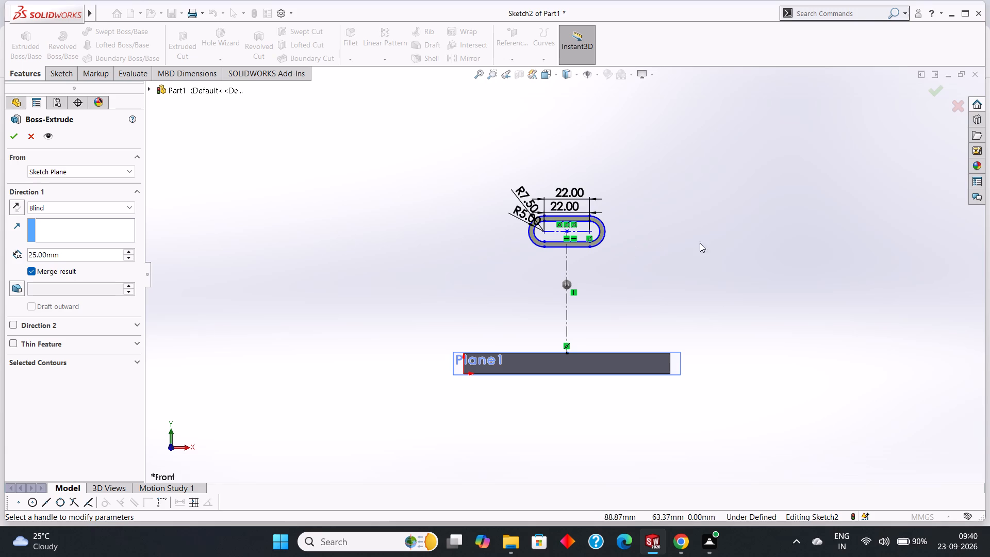
pyautogui.moveTo(707, 239); pyautogui.dragTo(680, 317, button='middle')
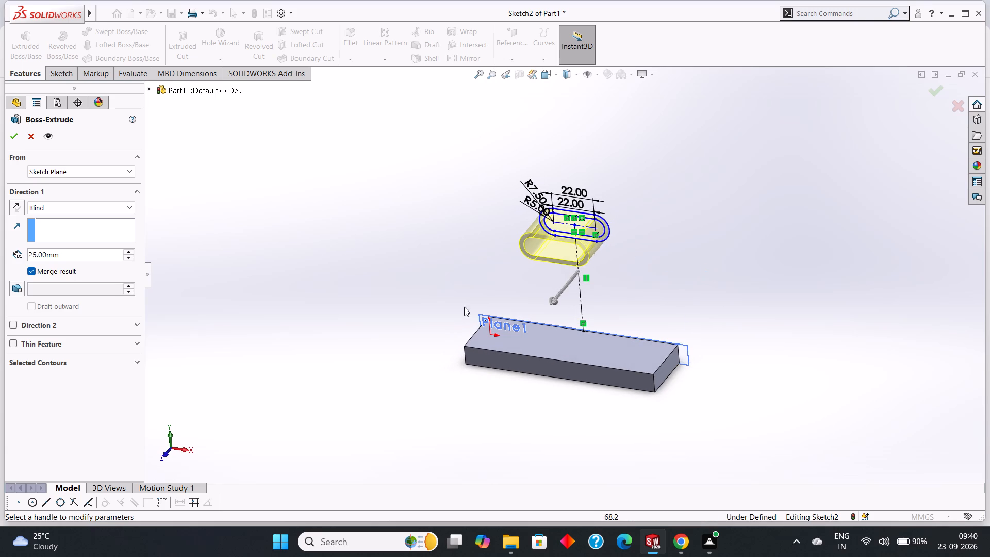
pyautogui.click(14, 134)
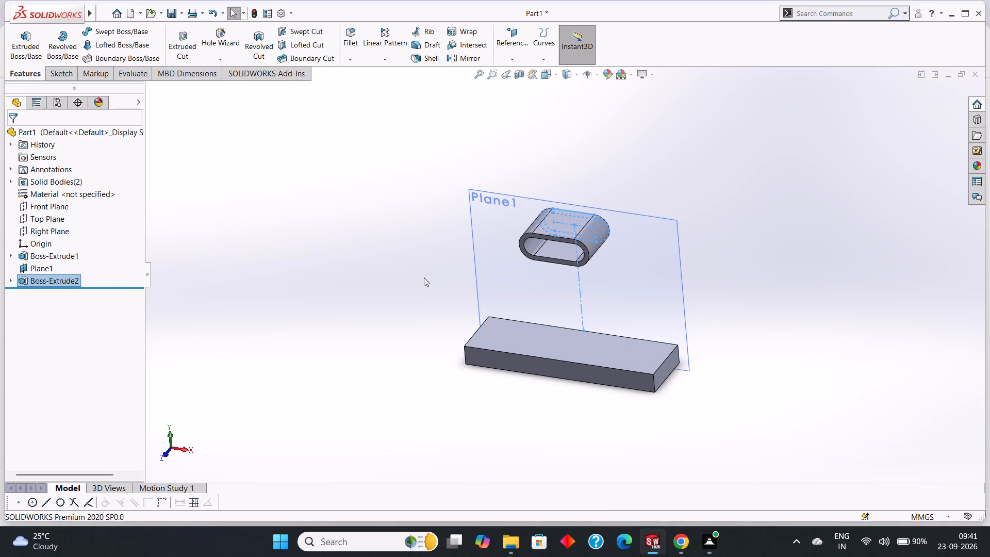
pyautogui.click(781, 224)
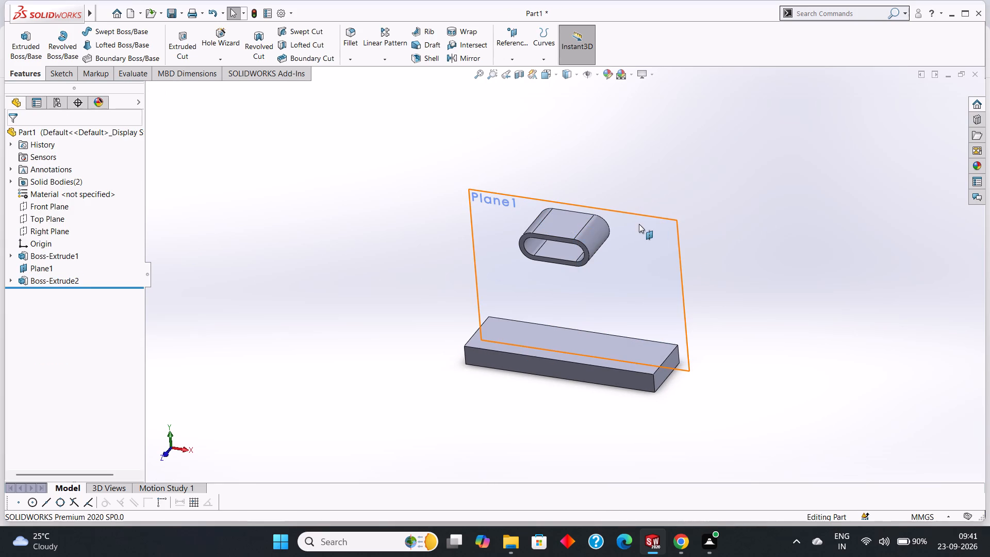
# Start a new sketch on Plane1, viewed normal to the plane.
pyautogui.click(637, 216)
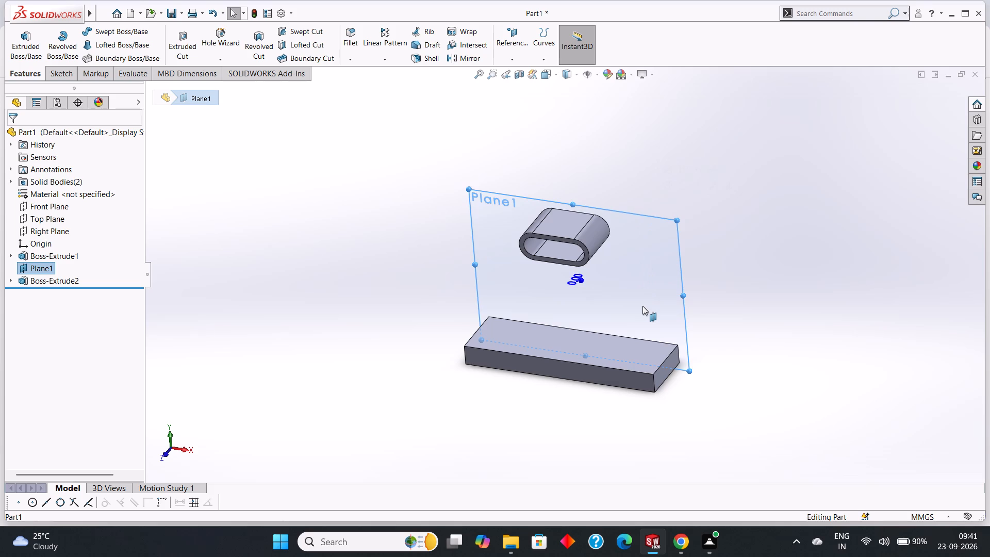
pyautogui.hotkey('ctrl', '8')
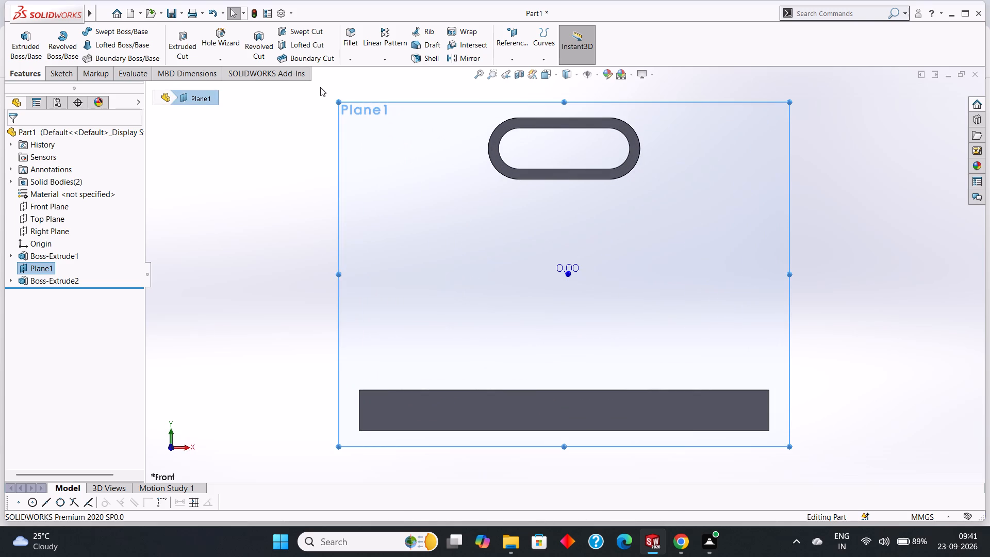
pyautogui.rightClick(443, 135)
pyautogui.click(466, 123)
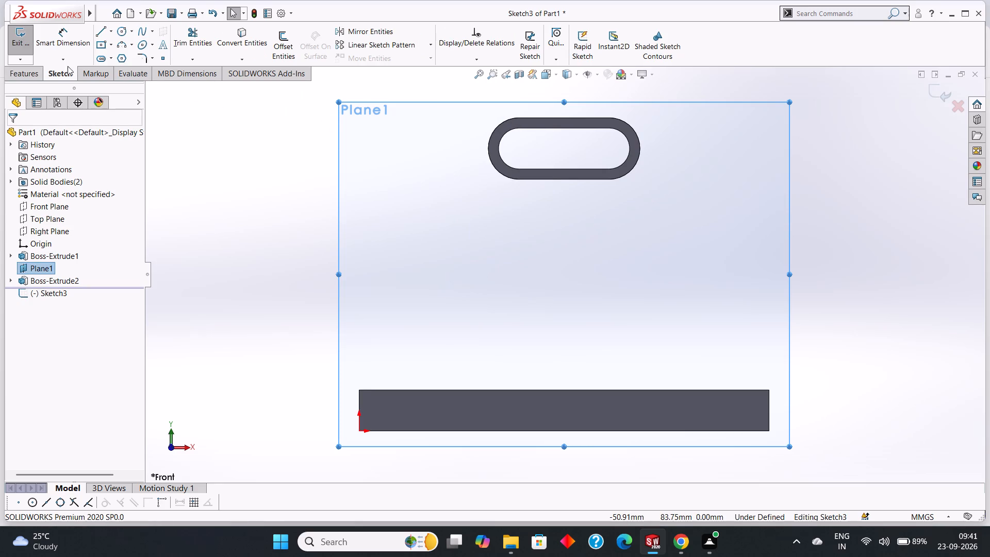
# Sketch a 3-point arc of 50 mm radius from the slot boss's left extreme to the base block's upper-left corner.
pyautogui.click(124, 45)
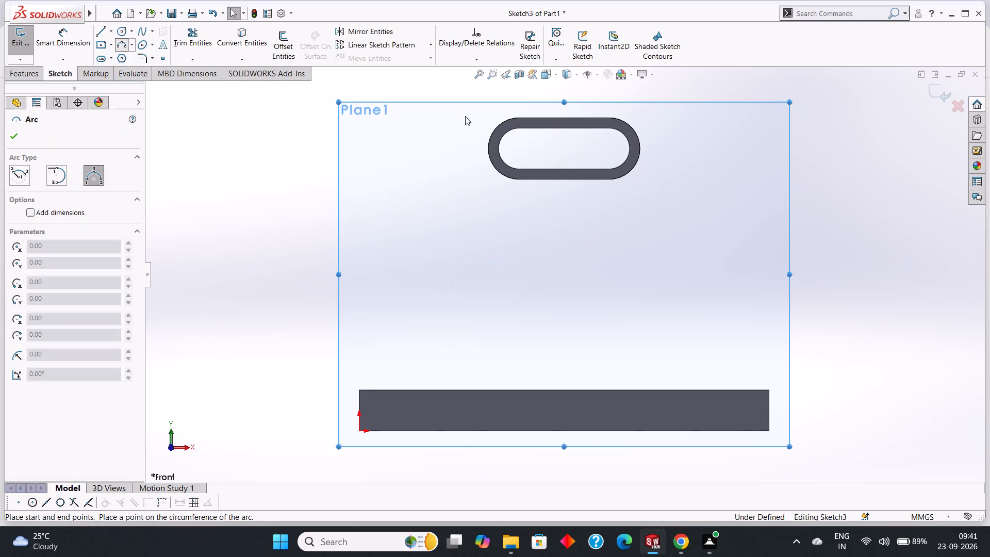
pyautogui.click(488, 148)
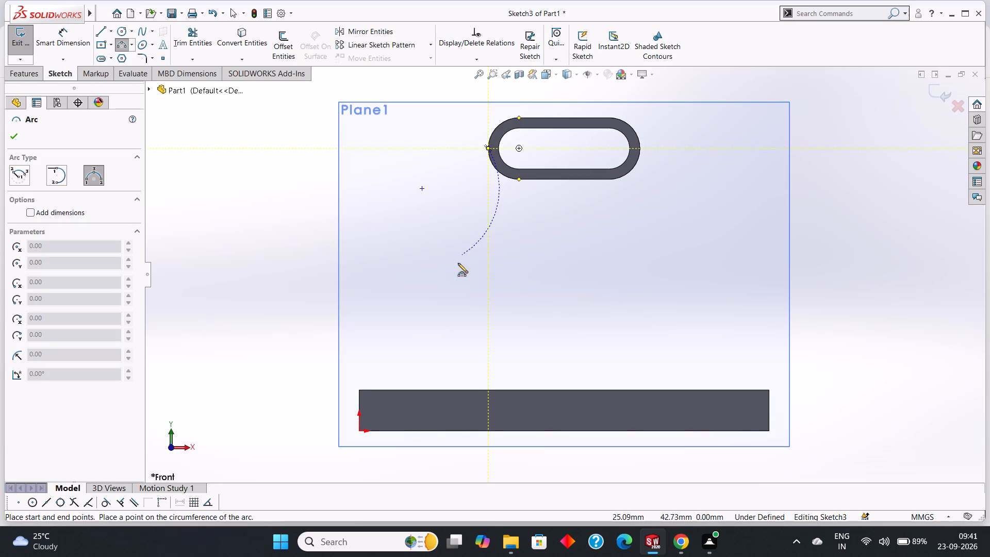
pyautogui.click(359, 392)
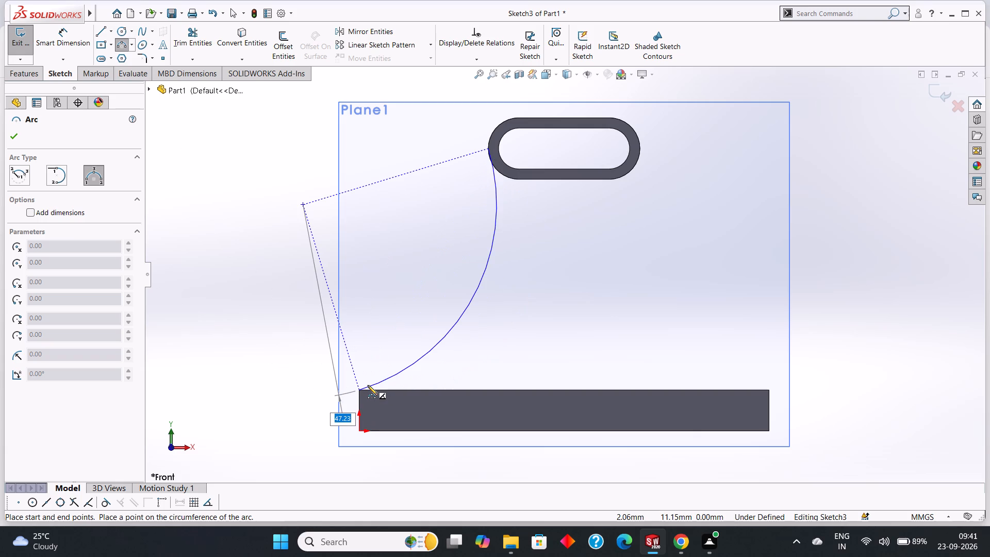
pyautogui.write('50')
pyautogui.press('Return')
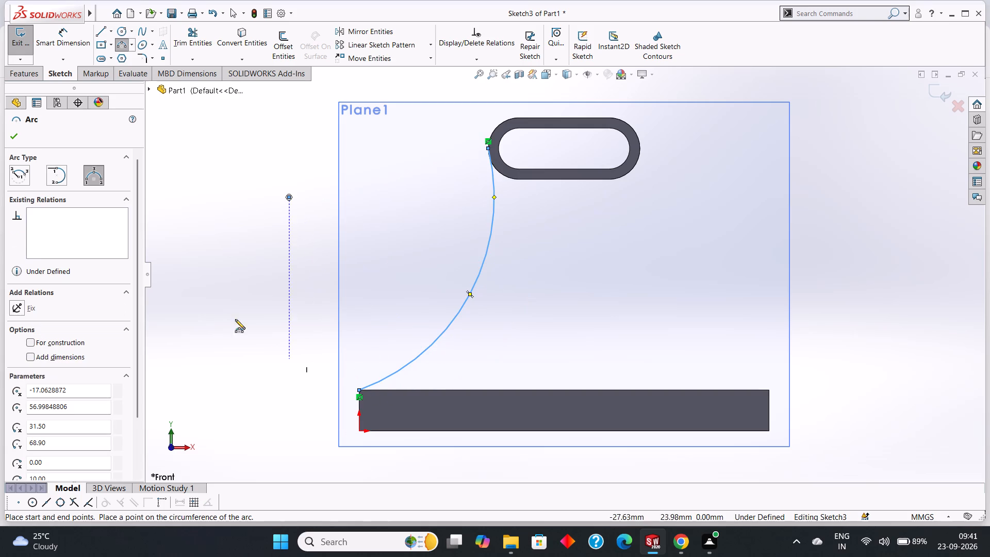
pyautogui.click(11, 136)
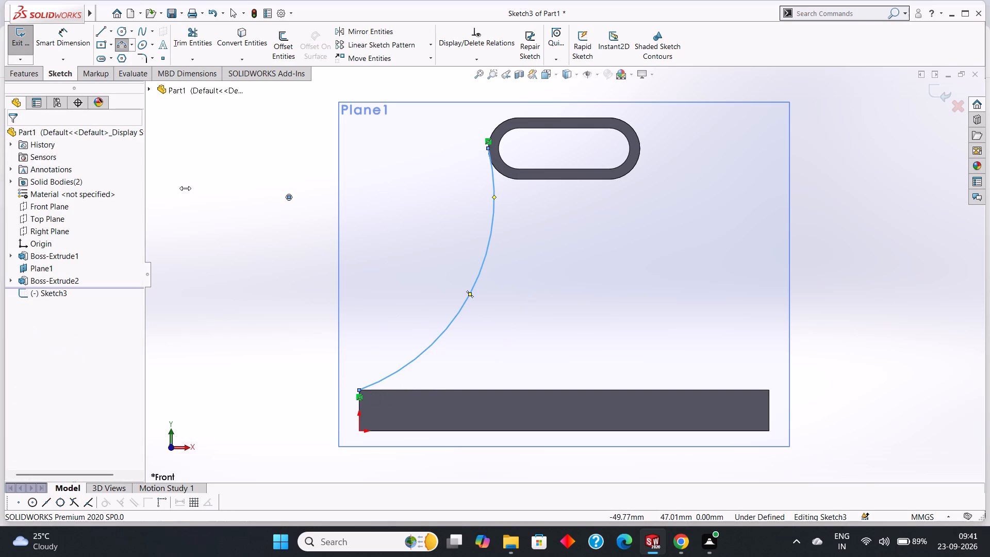
# Make the left support arc tangent to the slot boss's left outer end arc.
pyautogui.scroll(-1, 463, 150)
pyautogui.scroll(-2, 510, 168)
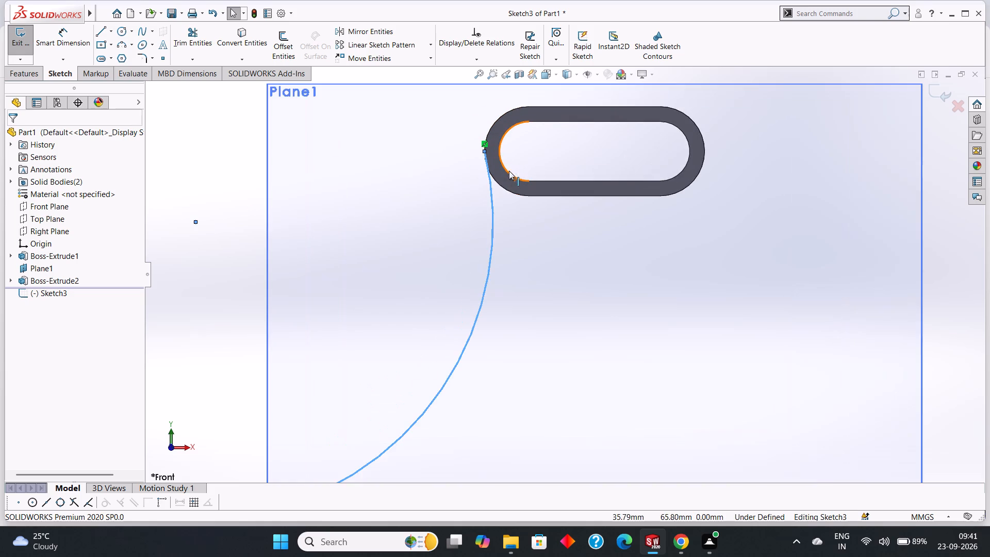
pyautogui.scroll(-4, 497, 193)
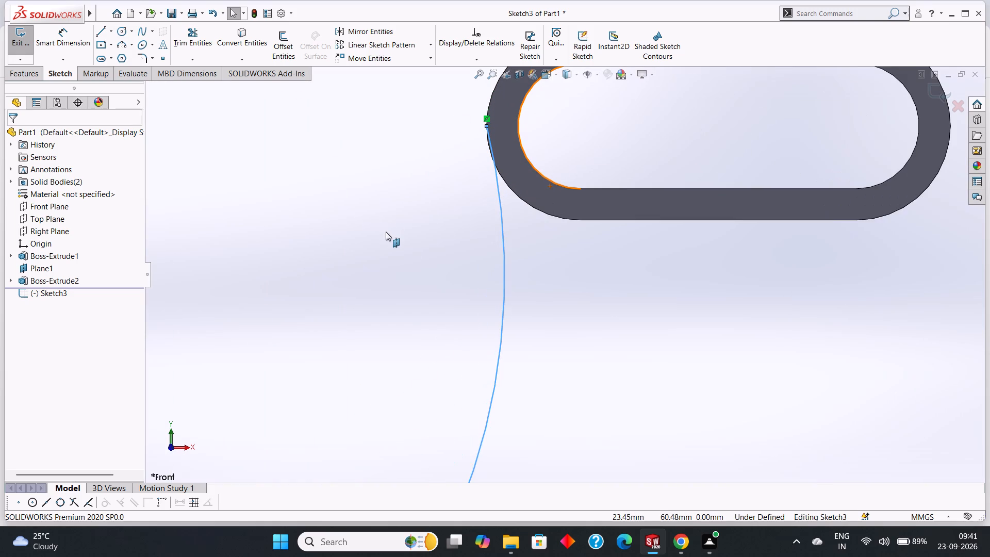
pyautogui.press('Escape')
pyautogui.scroll(5, 495, 240)
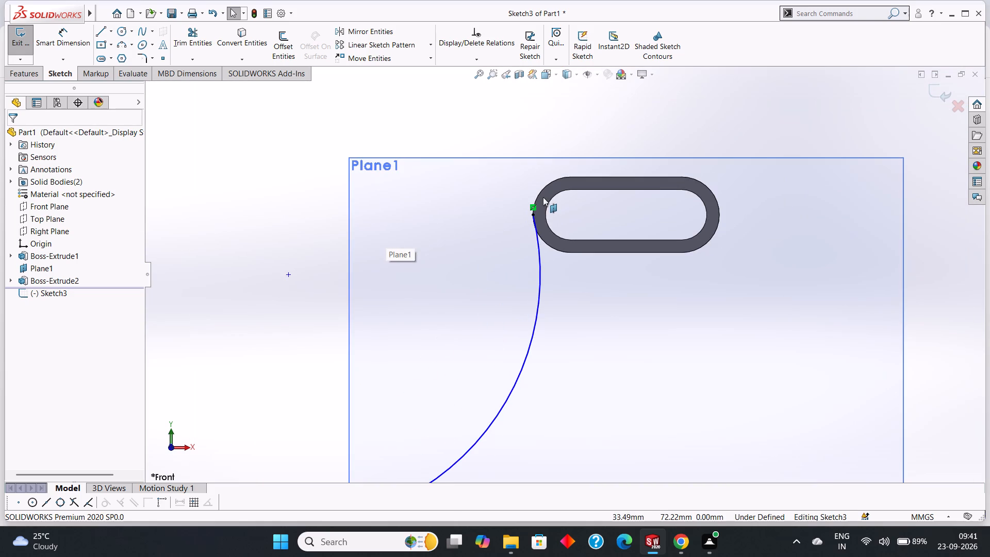
pyautogui.press('Escape')
pyautogui.press('Escape')
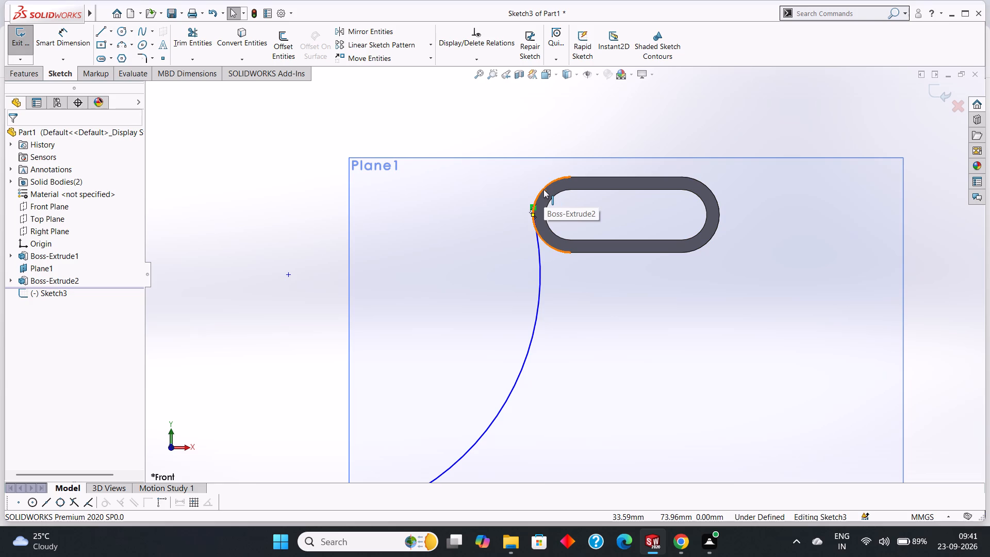
pyautogui.click(543, 189)
pyautogui.keyDown('ctrl'); pyautogui.click(540, 275); pyautogui.keyUp('ctrl')
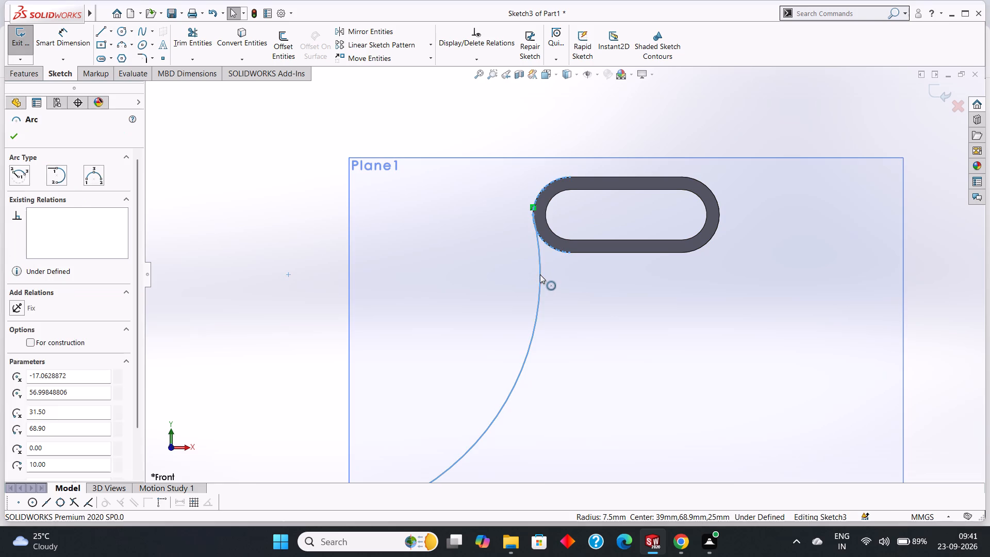
pyautogui.click(41, 331)
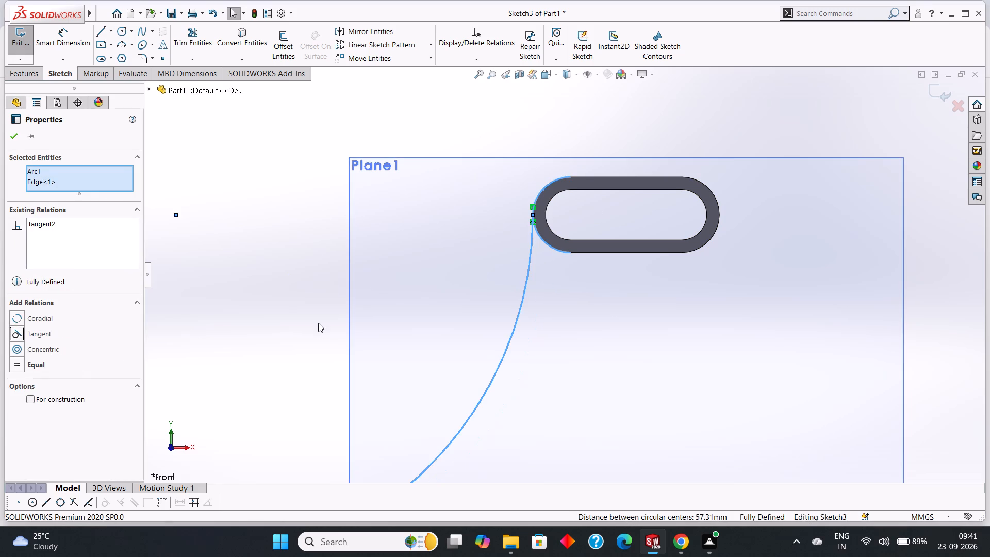
pyautogui.scroll(3, 318, 321)
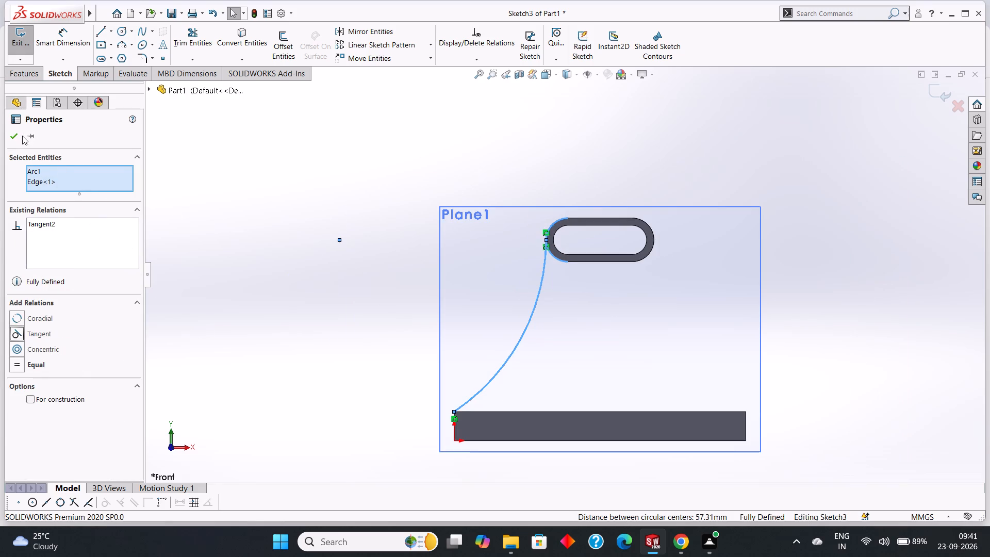
pyautogui.click(16, 134)
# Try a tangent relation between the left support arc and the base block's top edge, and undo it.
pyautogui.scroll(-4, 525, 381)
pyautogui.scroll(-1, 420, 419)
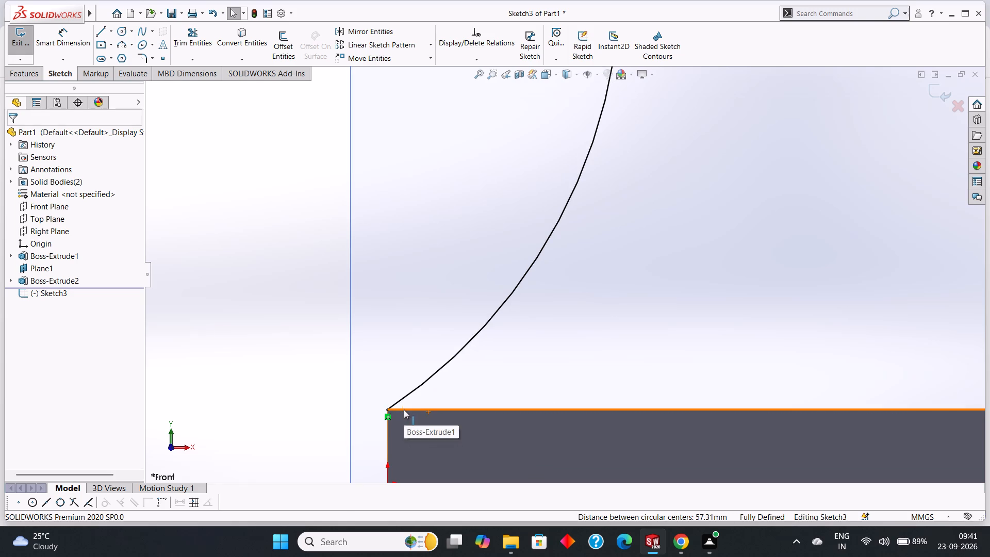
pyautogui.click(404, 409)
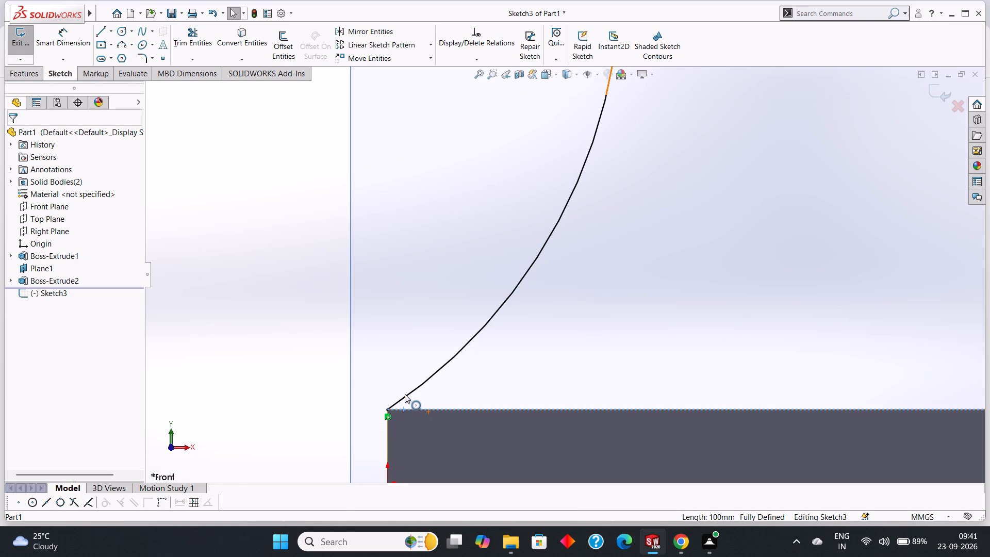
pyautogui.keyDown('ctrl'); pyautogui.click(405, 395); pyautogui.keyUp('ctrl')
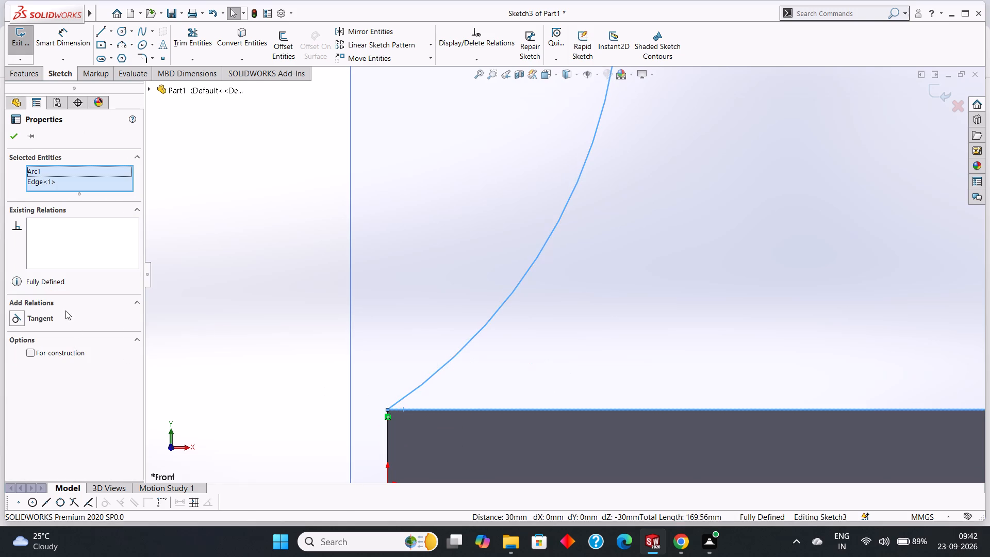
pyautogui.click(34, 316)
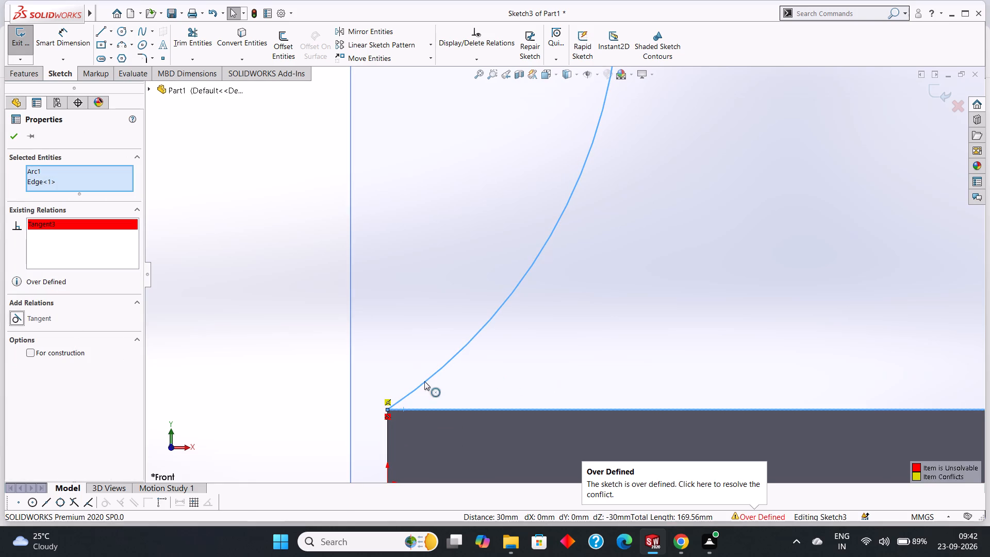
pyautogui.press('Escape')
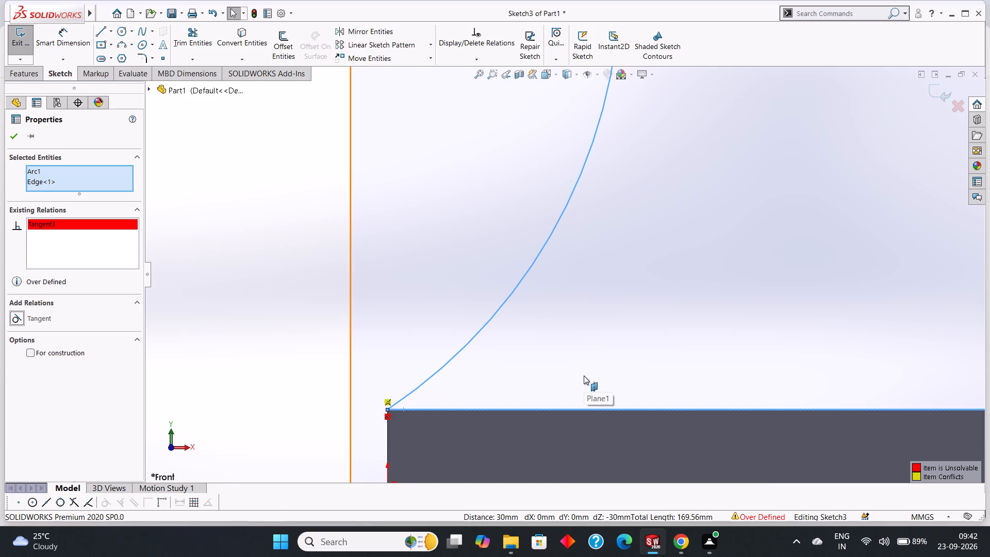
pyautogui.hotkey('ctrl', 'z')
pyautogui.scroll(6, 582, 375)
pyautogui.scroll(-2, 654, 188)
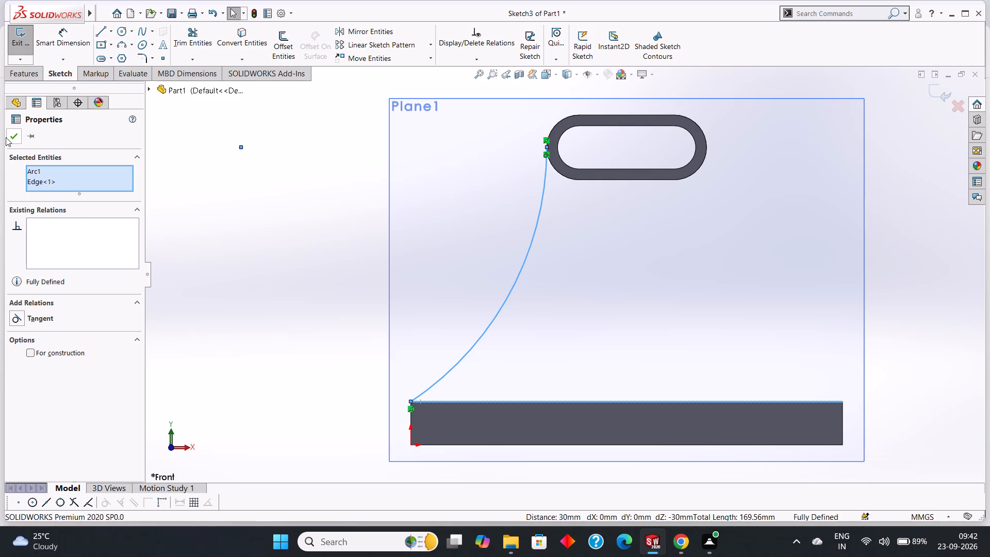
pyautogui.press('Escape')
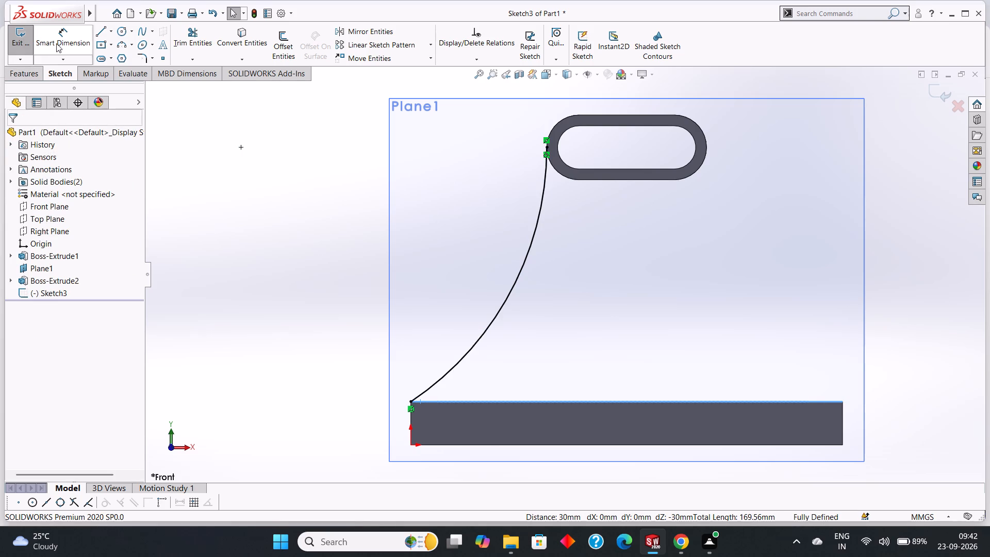
# Sketch a 3-point arc of 50 mm radius from the slot boss's right extreme to the base block's upper-right corner.
pyautogui.click(118, 44)
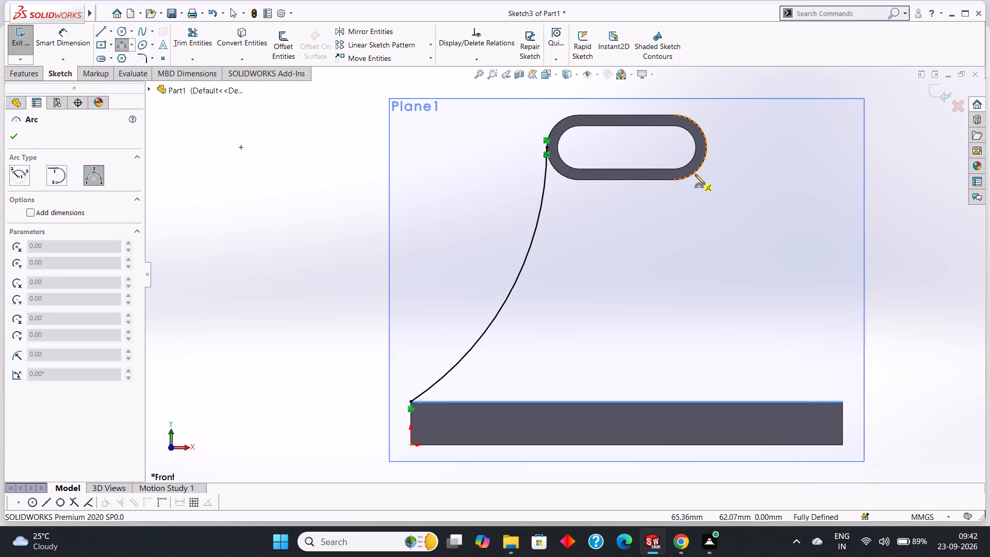
pyautogui.click(706, 148)
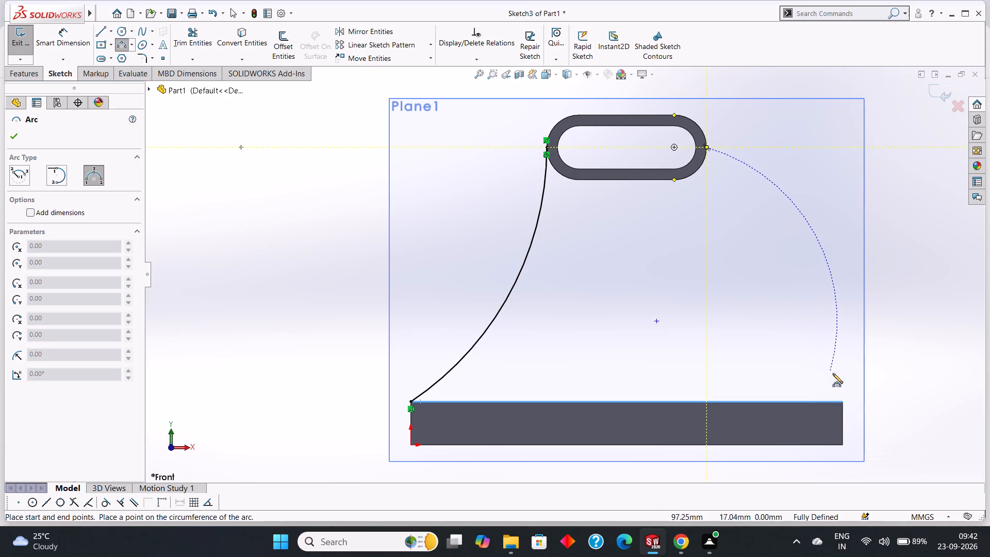
pyautogui.click(843, 401)
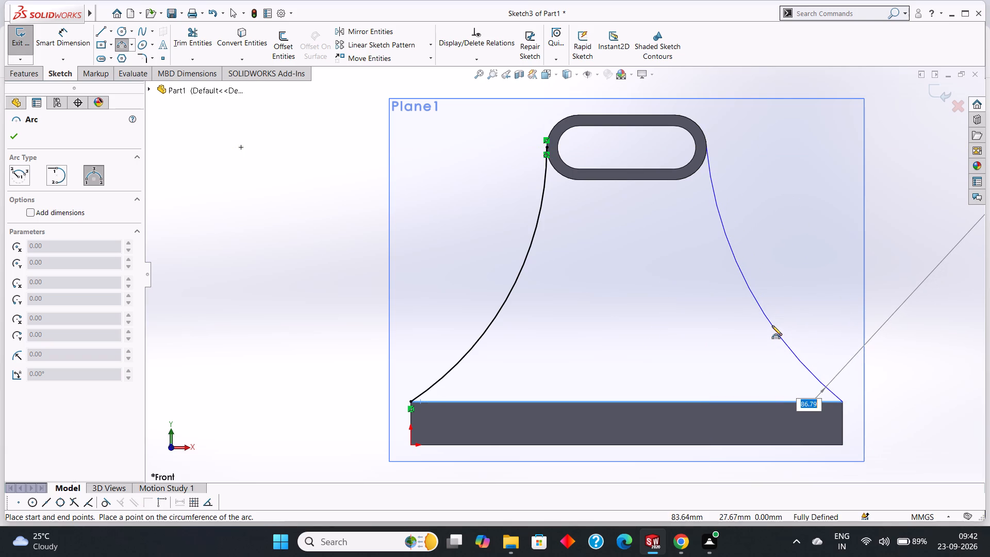
pyautogui.write('50')
pyautogui.press('Return')
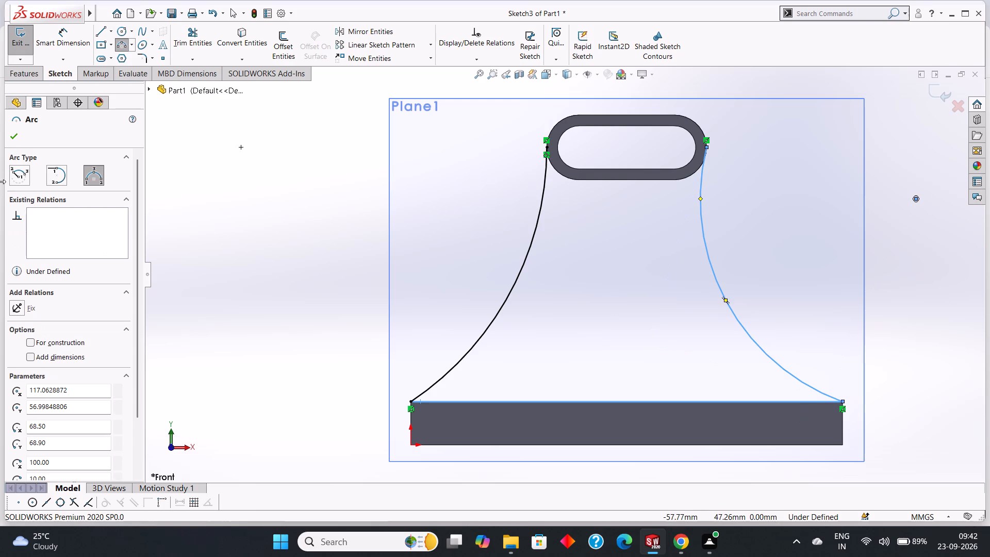
pyautogui.click(8, 142)
# Make the right support arc tangent to the slot boss's right outer end arc.
pyautogui.scroll(-3, 687, 128)
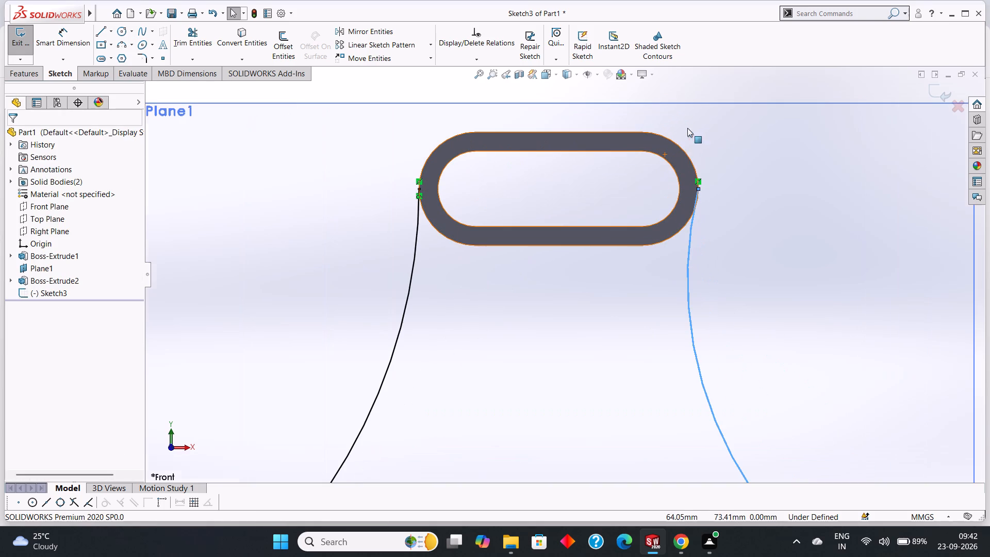
pyautogui.click(688, 158)
pyautogui.keyDown('ctrl'); pyautogui.click(691, 339); pyautogui.keyUp('ctrl')
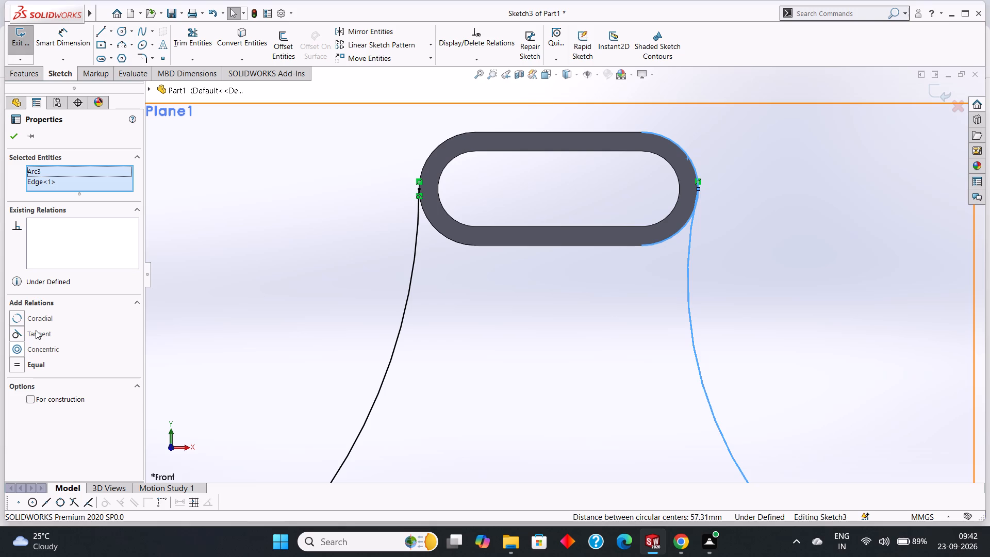
pyautogui.click(37, 330)
pyautogui.click(18, 133)
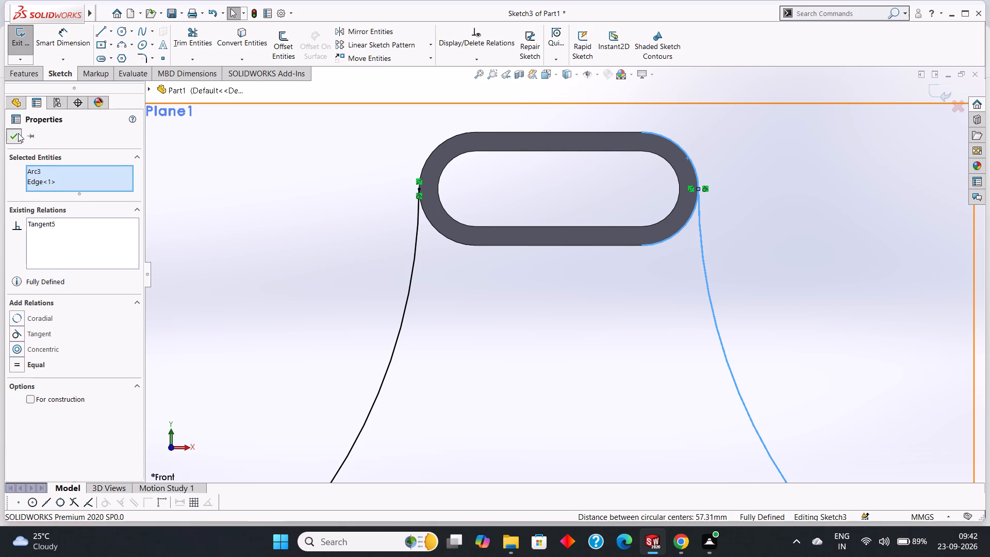
# Sketch a 100 mm horizontal line along the base block's top edge joining the lower ends of both arcs.
pyautogui.scroll(4, 785, 368)
pyautogui.scroll(2, 698, 480)
pyautogui.scroll(-5, 688, 388)
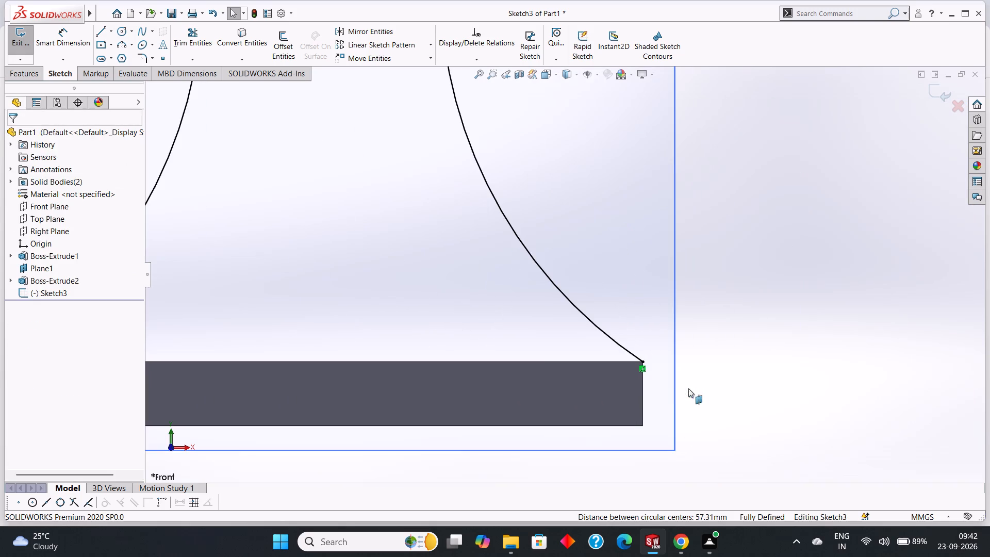
pyautogui.scroll(5, 518, 374)
pyautogui.scroll(-2, 427, 224)
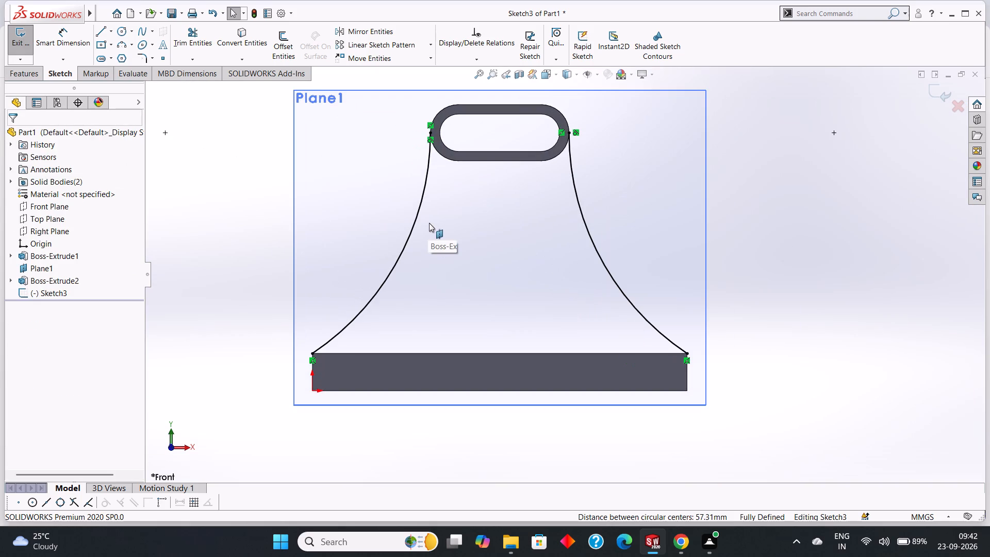
pyautogui.click(96, 34)
pyautogui.scroll(2, 444, 395)
pyautogui.scroll(-4, 401, 320)
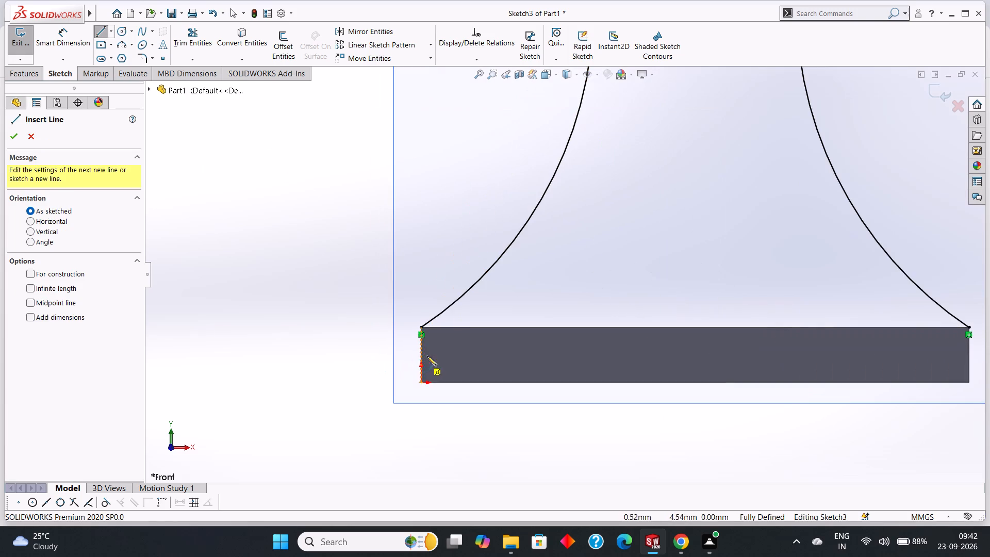
pyautogui.scroll(3, 481, 350)
pyautogui.scroll(2, 680, 269)
pyautogui.scroll(-2, 679, 217)
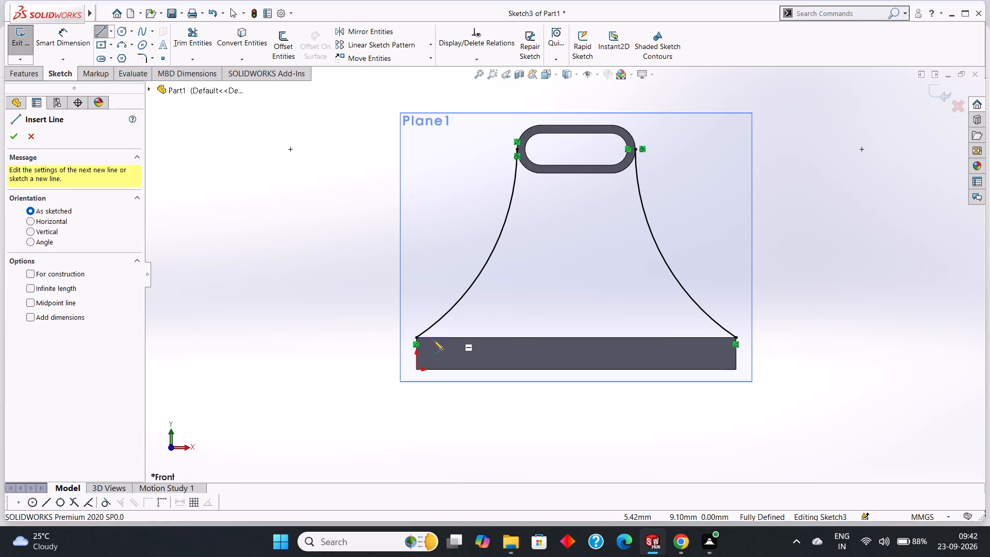
pyautogui.click(417, 339)
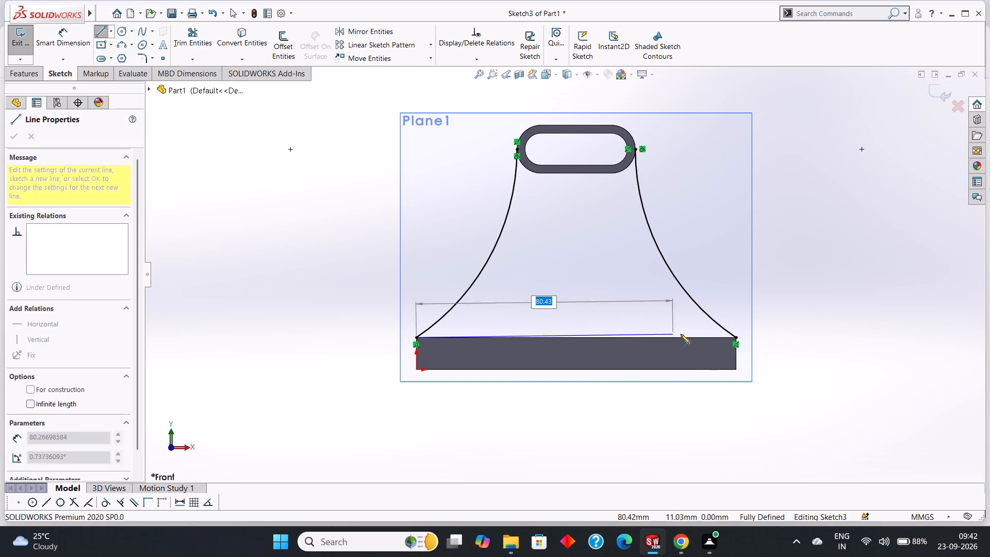
pyautogui.click(736, 339)
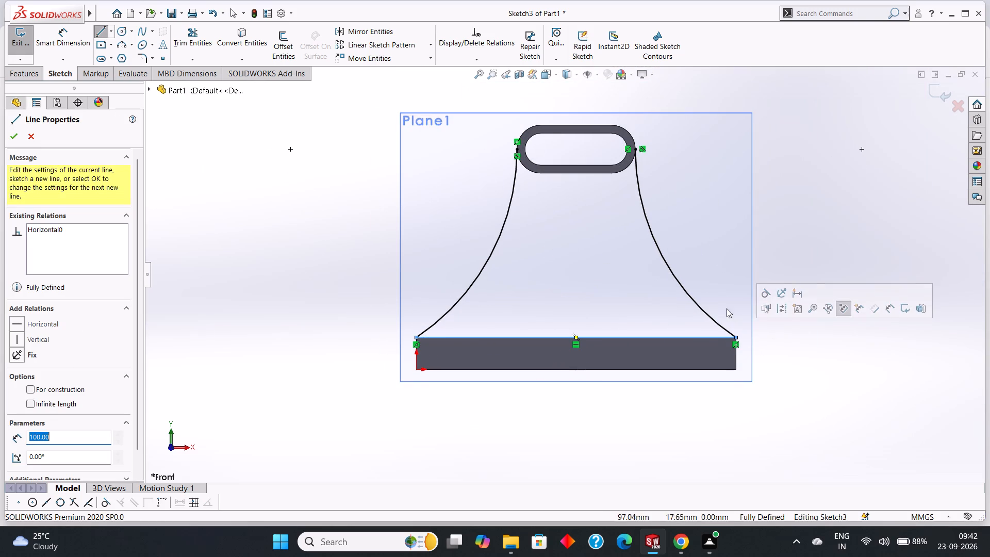
pyautogui.rightClick(734, 282)
pyautogui.click(753, 290)
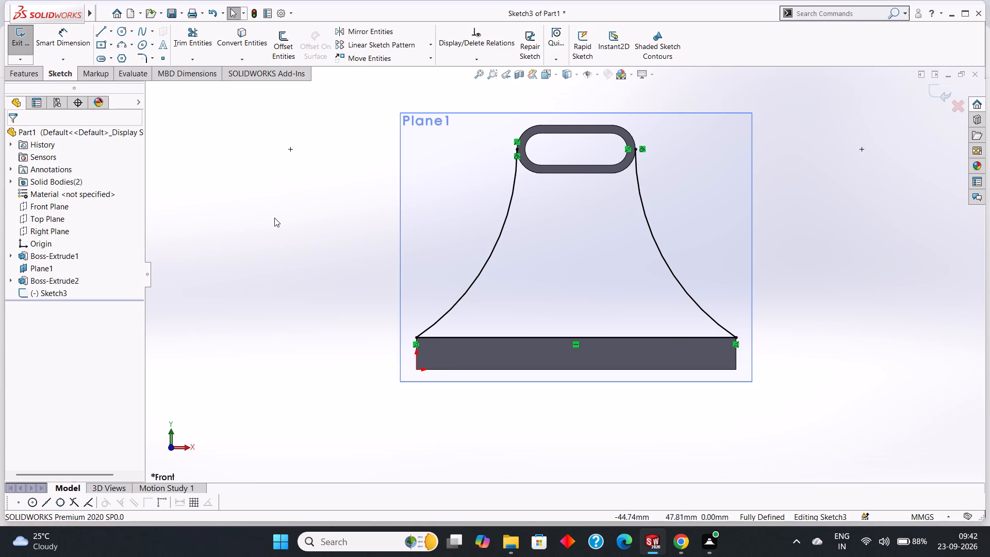
# Close the support profile with the model edges and try to extrude it as a 10 mm blind boss with Merge result on.
pyautogui.click(24, 77)
pyautogui.click(29, 50)
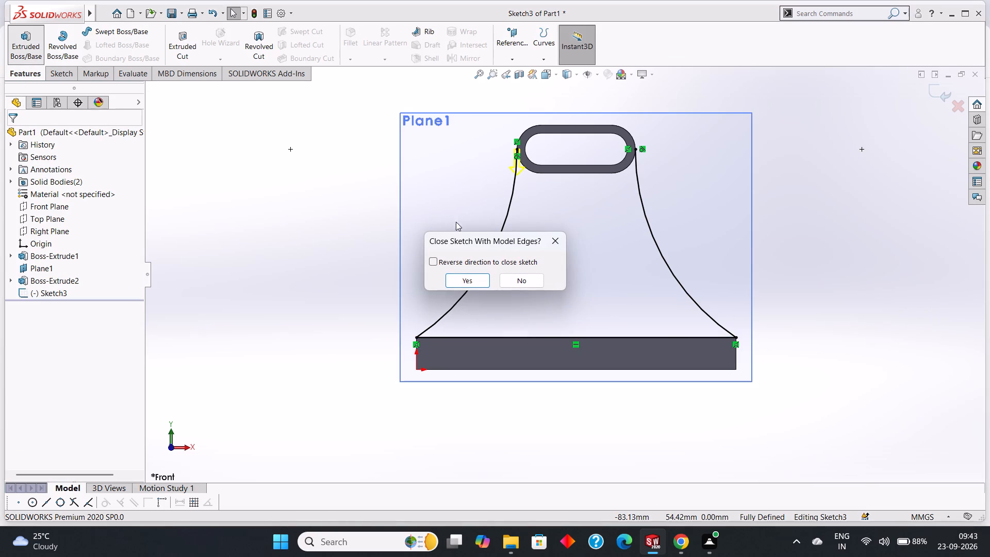
pyautogui.click(476, 278)
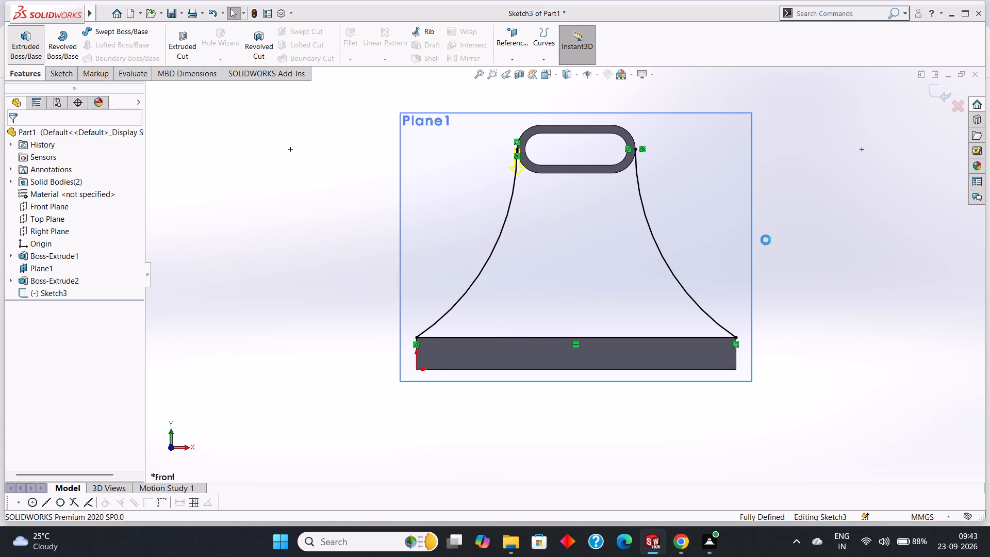
pyautogui.moveTo(827, 231); pyautogui.dragTo(713, 371, button='middle')
pyautogui.moveTo(773, 274); pyautogui.dragTo(731, 273, button='middle')
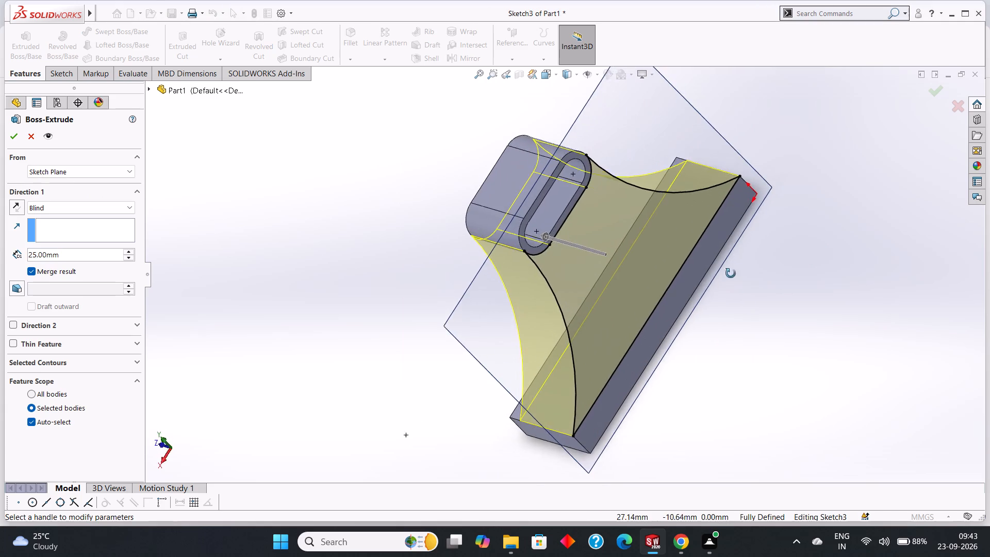
pyautogui.moveTo(731, 273); pyautogui.dragTo(843, 205, button='middle')
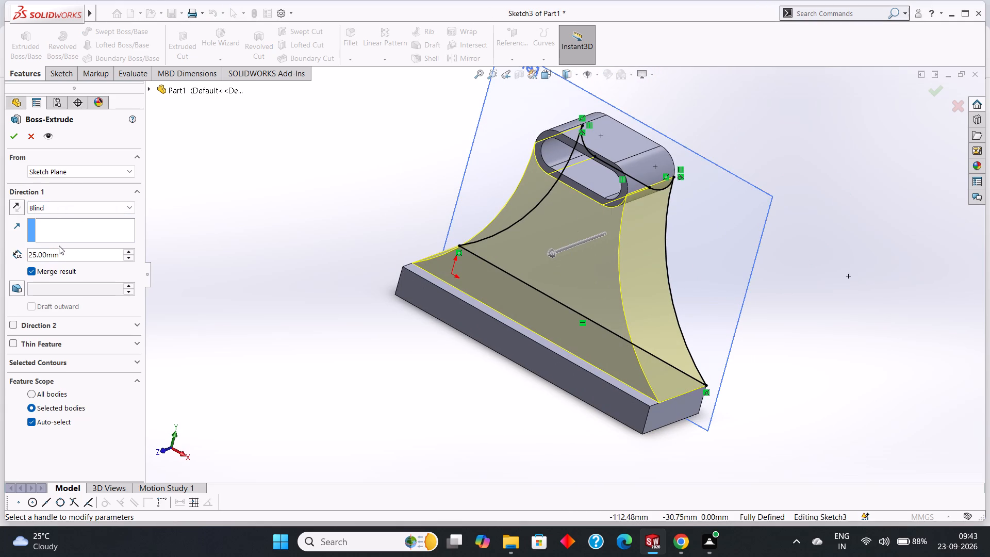
pyautogui.write('10')
pyautogui.press('Return')
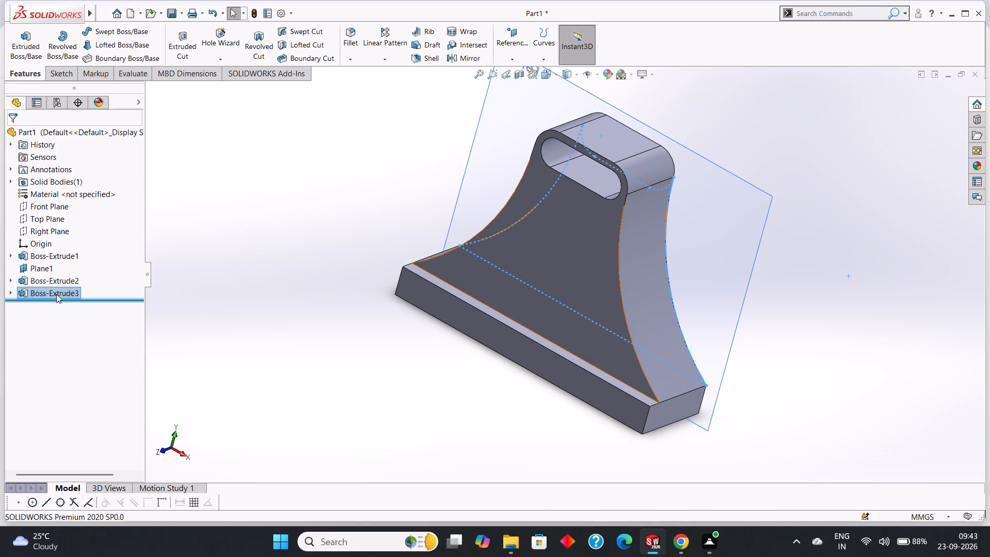
# Edit the arc-sided support extrusion and set its blind depth to 10 mm.
pyautogui.rightClick(30, 291)
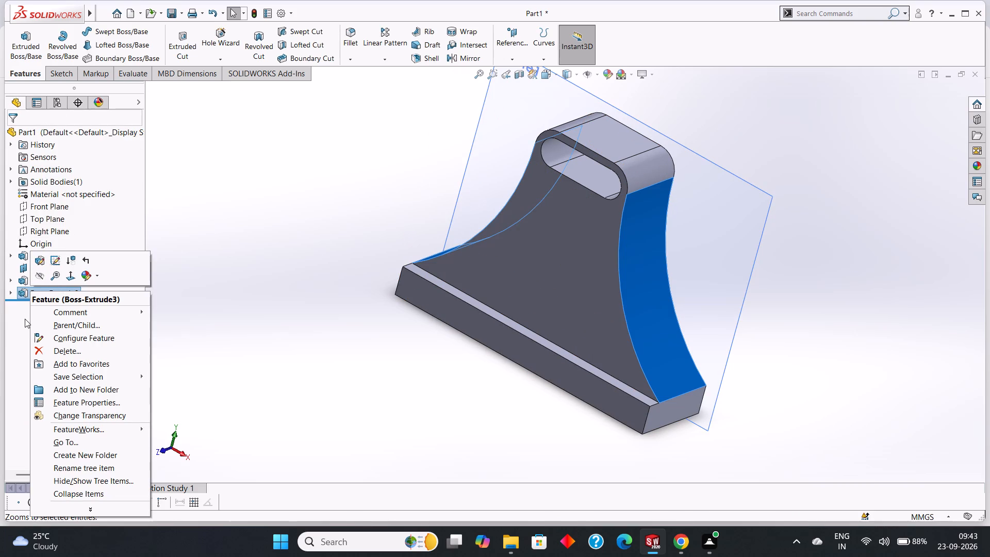
pyautogui.press('Escape')
pyautogui.rightClick(48, 291)
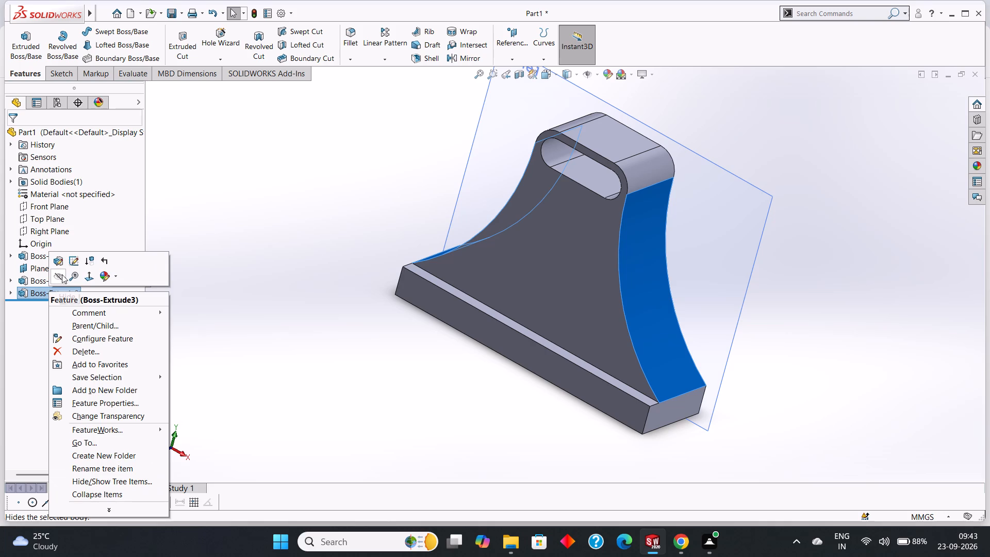
pyautogui.click(60, 261)
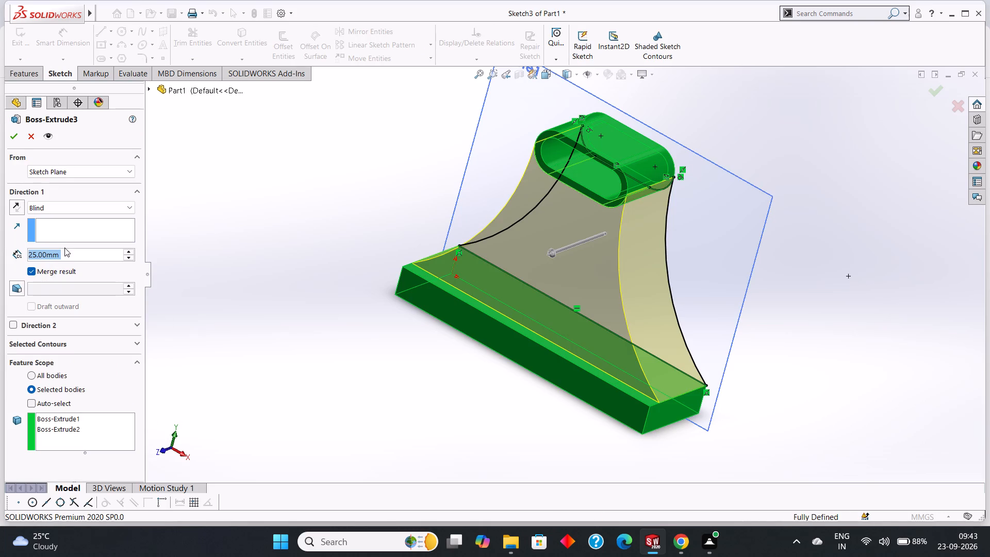
pyautogui.write('10')
pyautogui.press('Return')
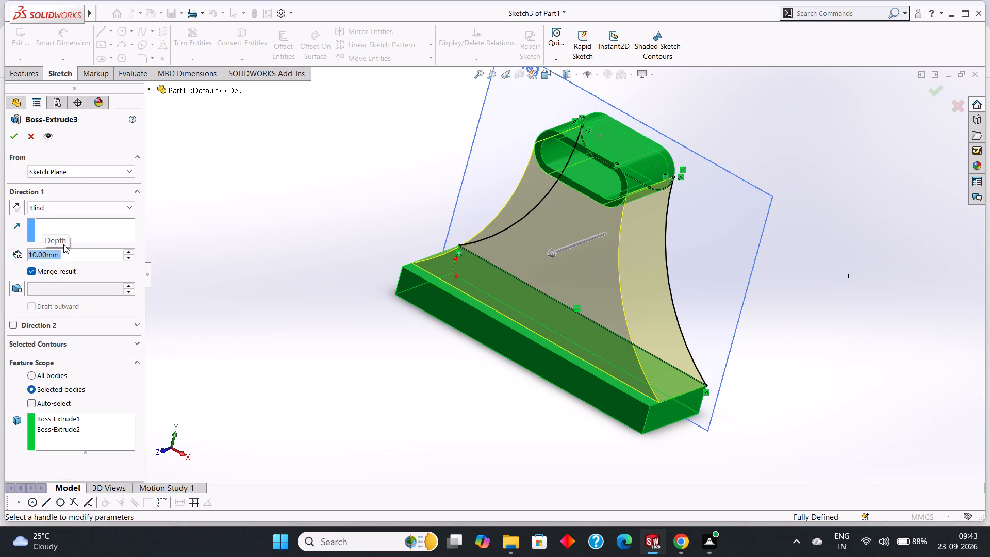
pyautogui.click(18, 134)
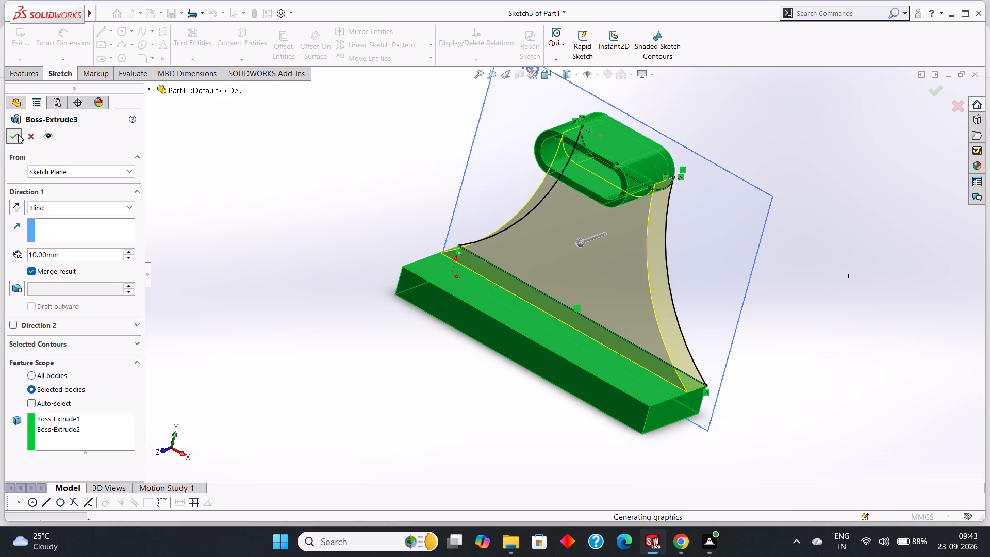
pyautogui.click(438, 366)
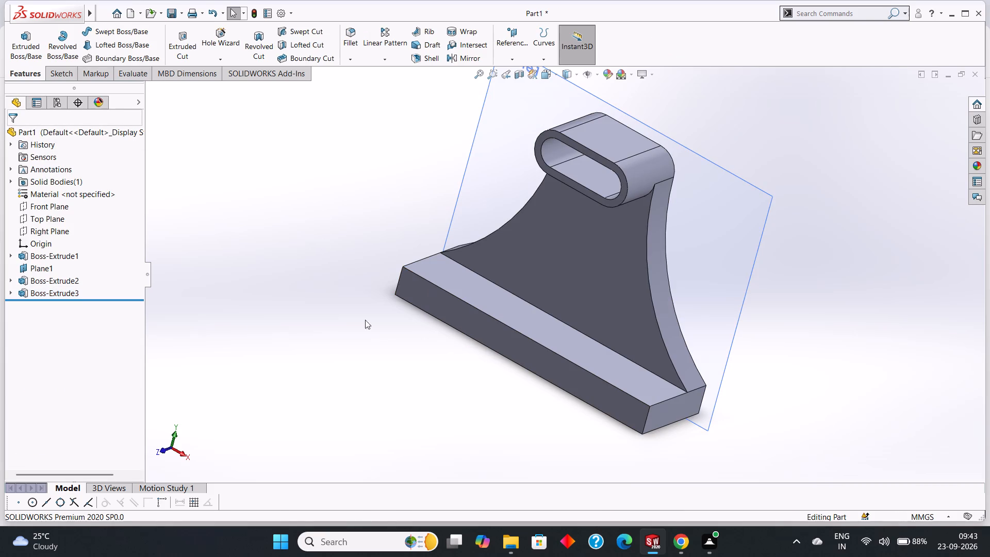
# Hide Plane1.
pyautogui.click(47, 268)
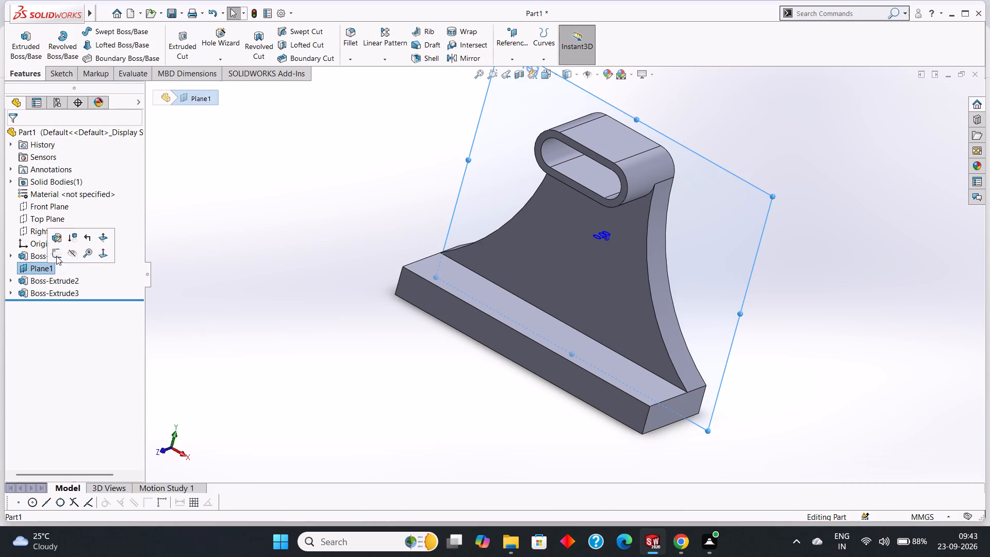
pyautogui.click(68, 250)
pyautogui.click(381, 386)
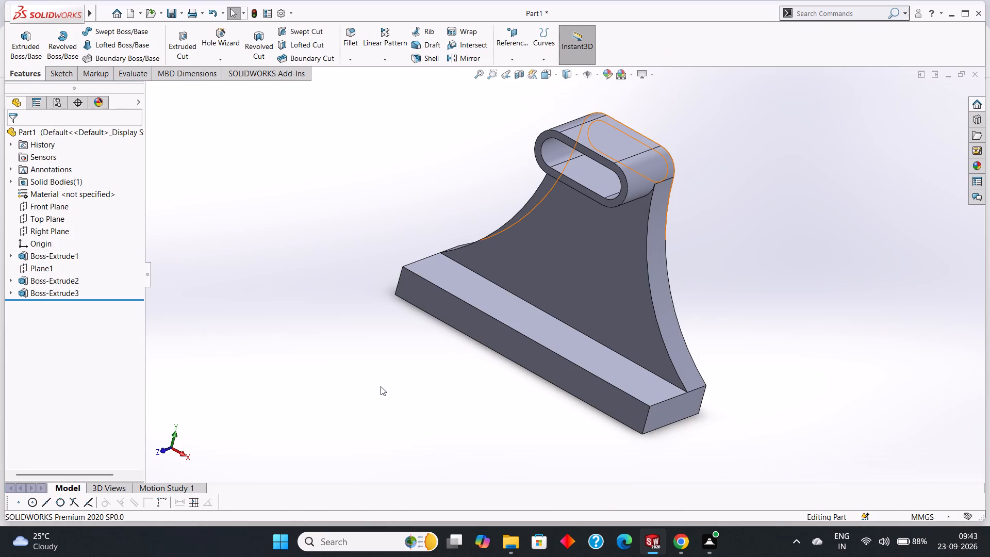
# Start a new sketch on the exposed top face of the base block in front of the support.
pyautogui.moveTo(580, 428); pyautogui.dragTo(610, 437, button='middle')
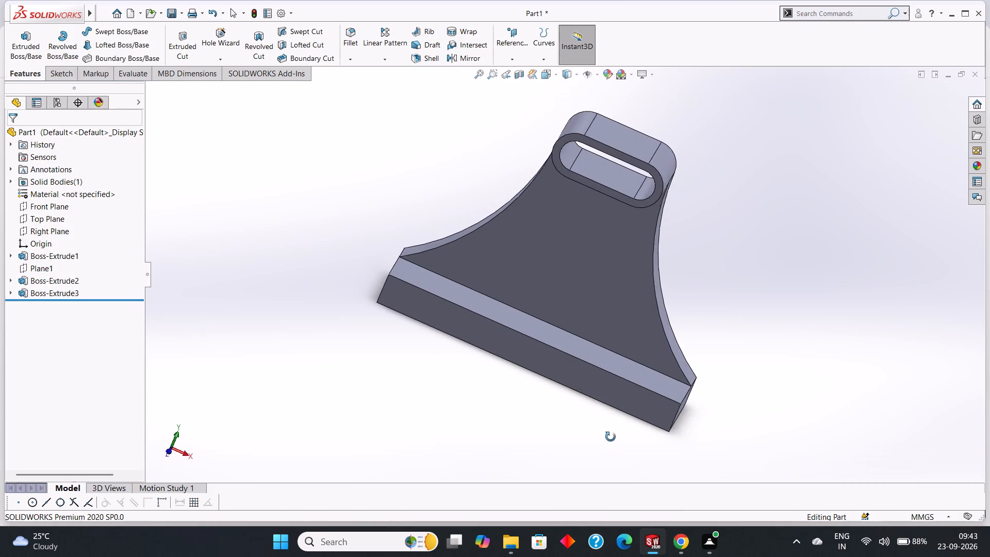
pyautogui.moveTo(610, 437); pyautogui.dragTo(624, 435, button='middle')
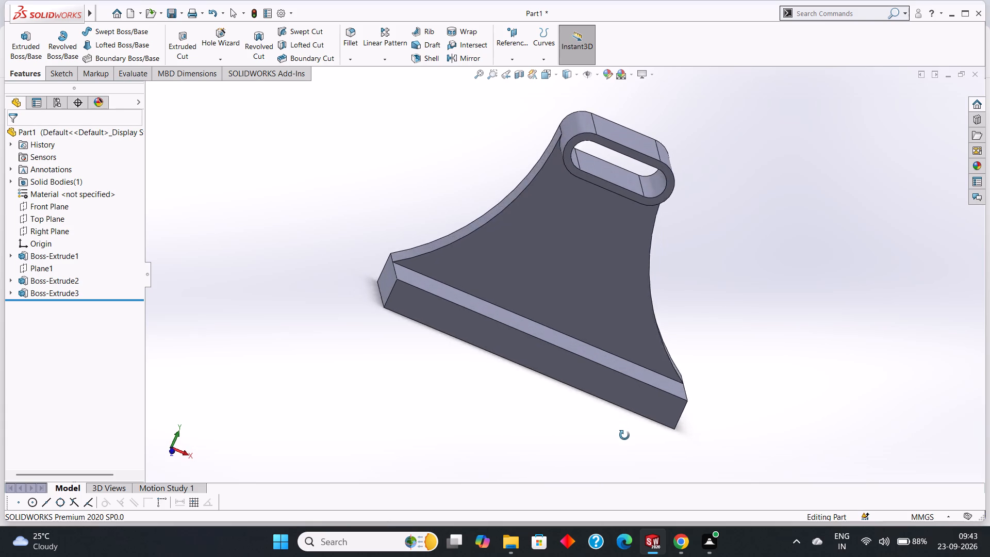
pyautogui.moveTo(624, 435); pyautogui.dragTo(615, 435, button='middle')
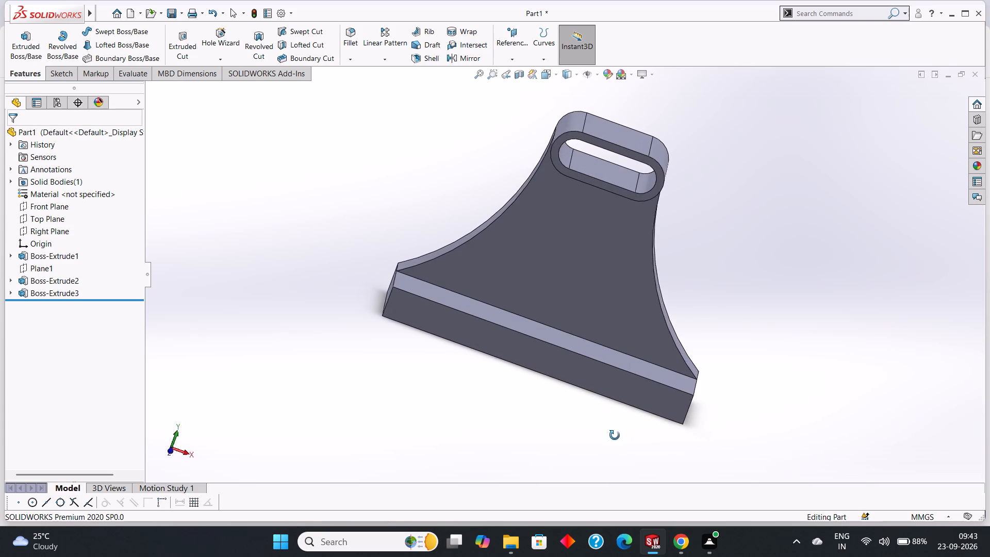
pyautogui.moveTo(615, 435); pyautogui.dragTo(609, 445, button='middle')
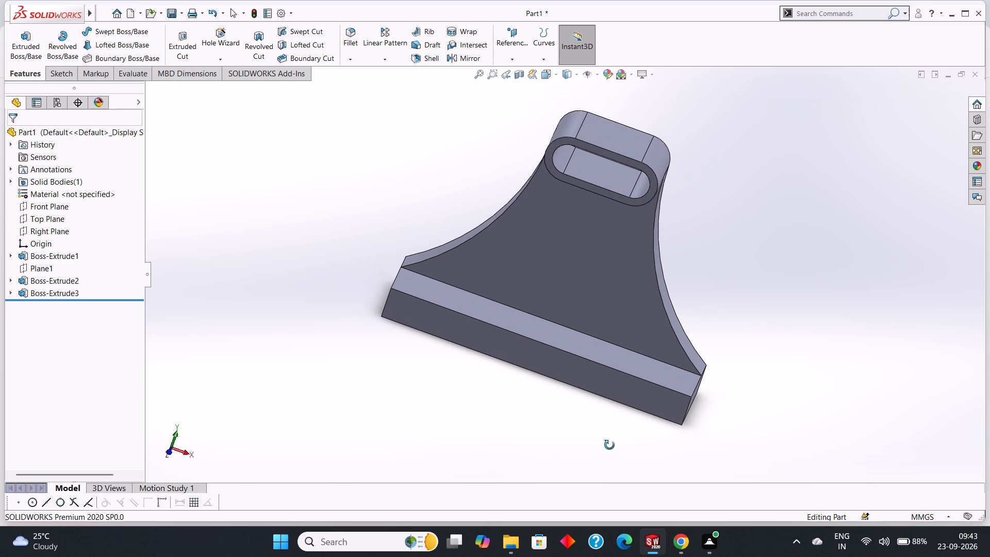
pyautogui.moveTo(609, 445); pyautogui.dragTo(616, 447, button='middle')
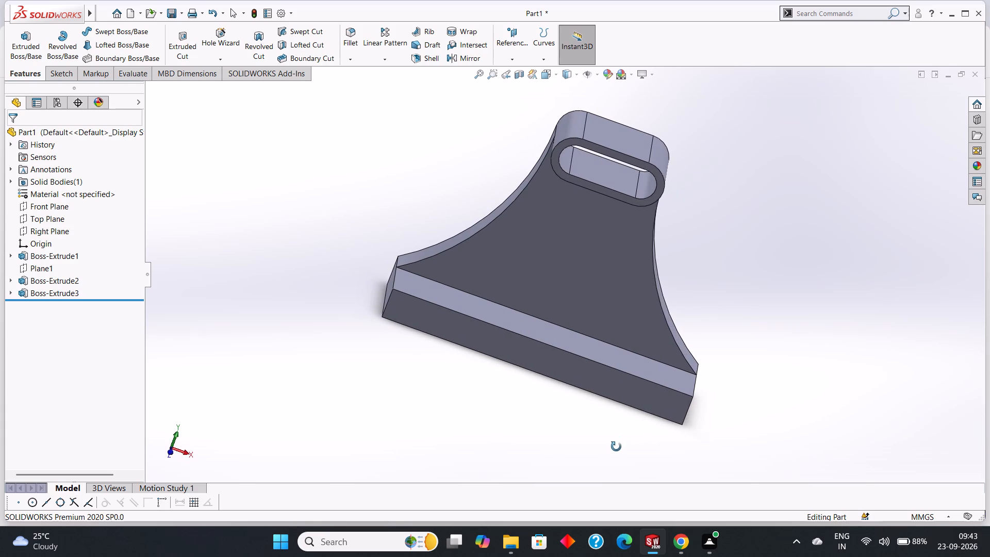
pyautogui.moveTo(616, 447); pyautogui.dragTo(606, 464, button='middle')
pyautogui.scroll(-1, 600, 458)
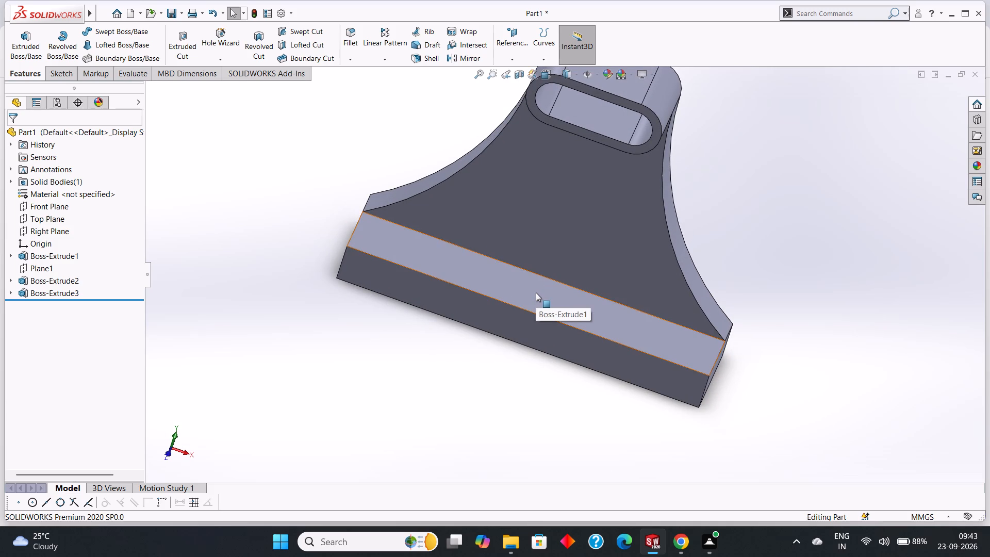
pyautogui.click(536, 292)
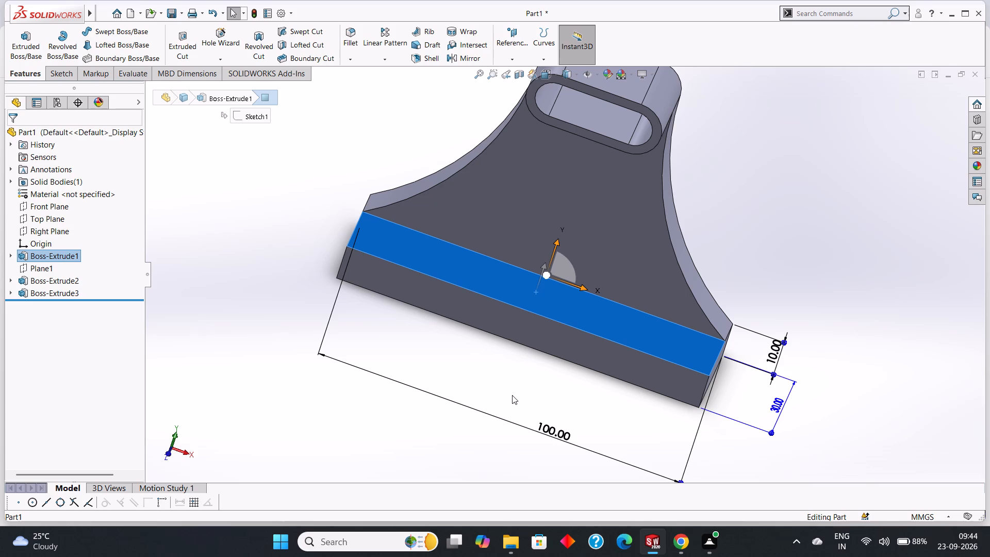
pyautogui.hotkey('ctrl', '8')
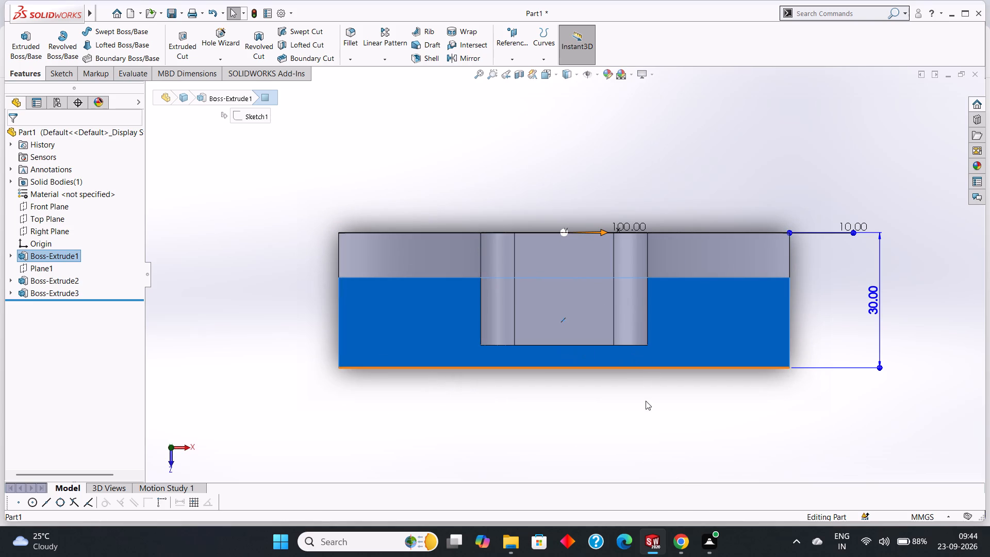
pyautogui.press('Escape')
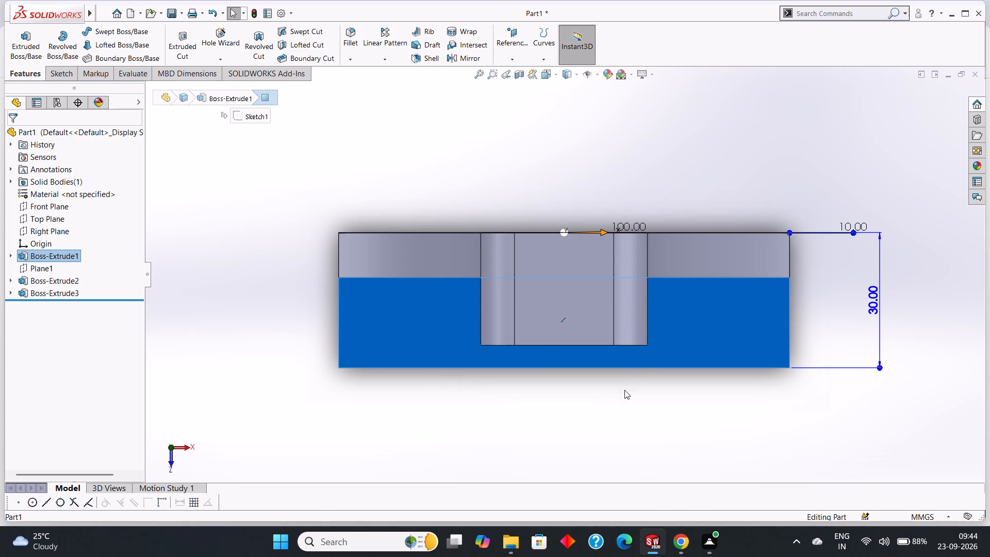
pyautogui.rightClick(670, 328)
pyautogui.click(693, 300)
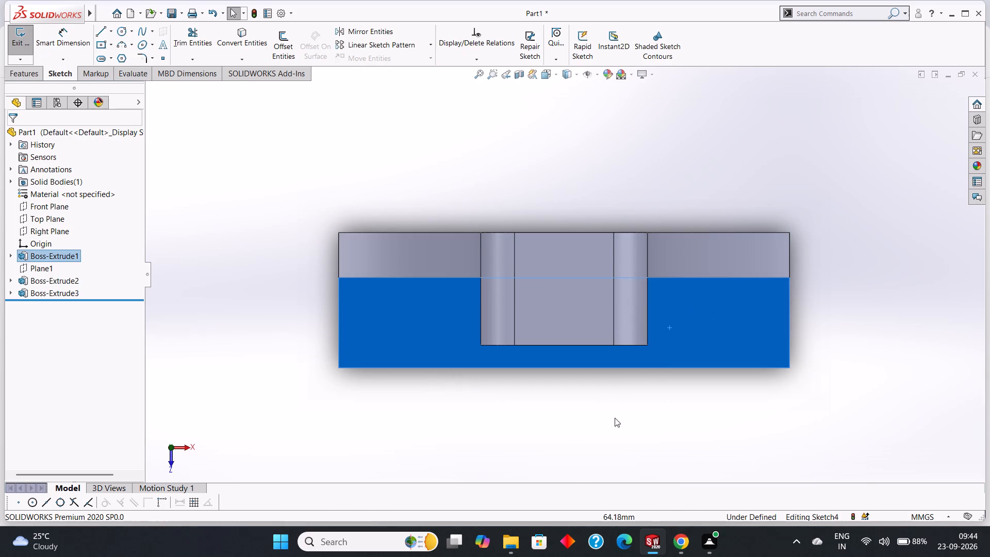
pyautogui.moveTo(580, 464); pyautogui.dragTo(582, 422, button='middle')
pyautogui.press('Escape')
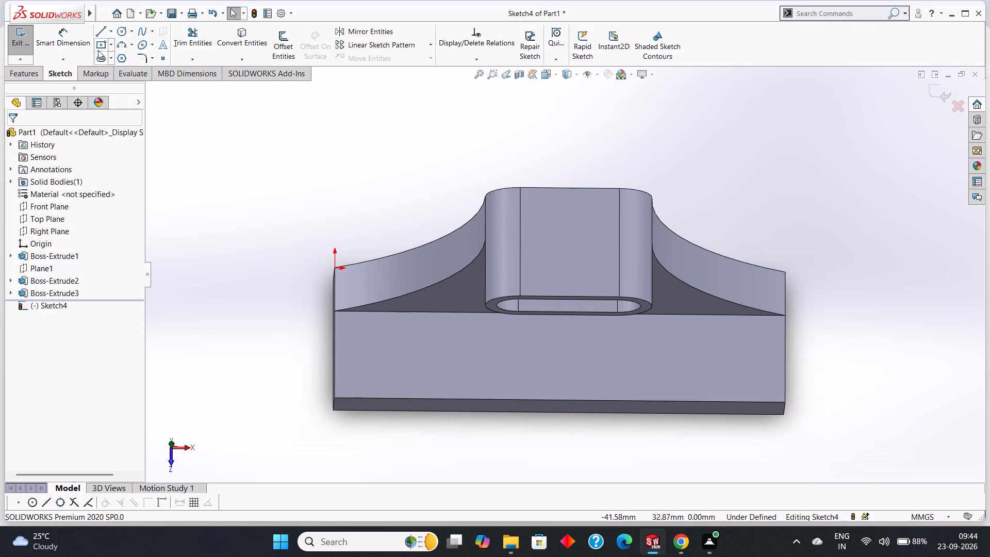
# Sketch a 5 mm line along the base block's front top edge, from its midpoint toward the left end.
pyautogui.click(98, 44)
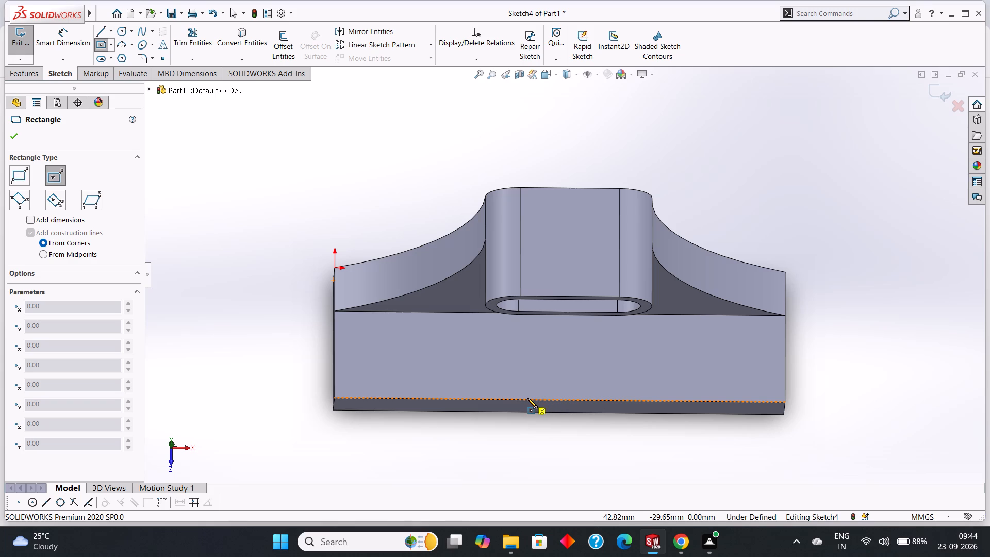
pyautogui.press('Escape')
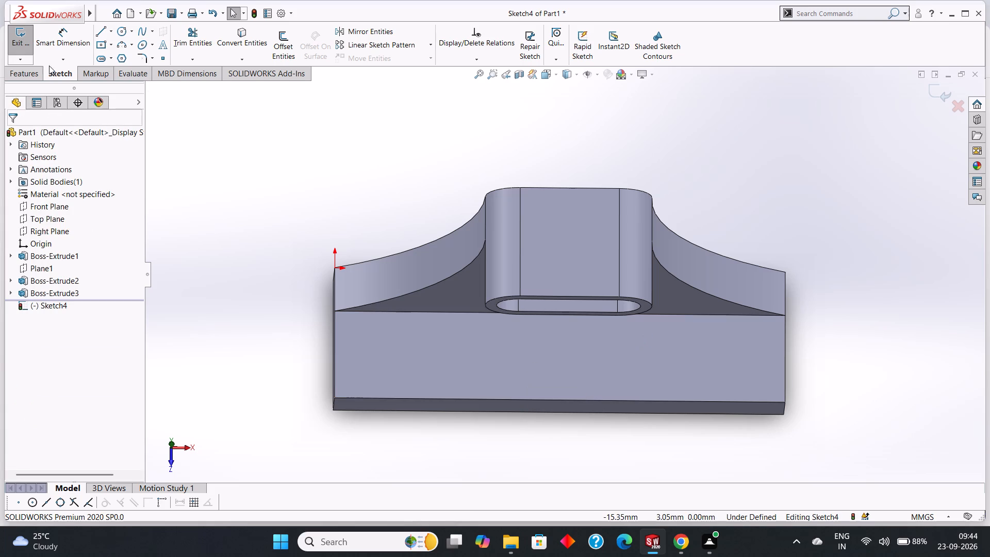
pyautogui.click(104, 34)
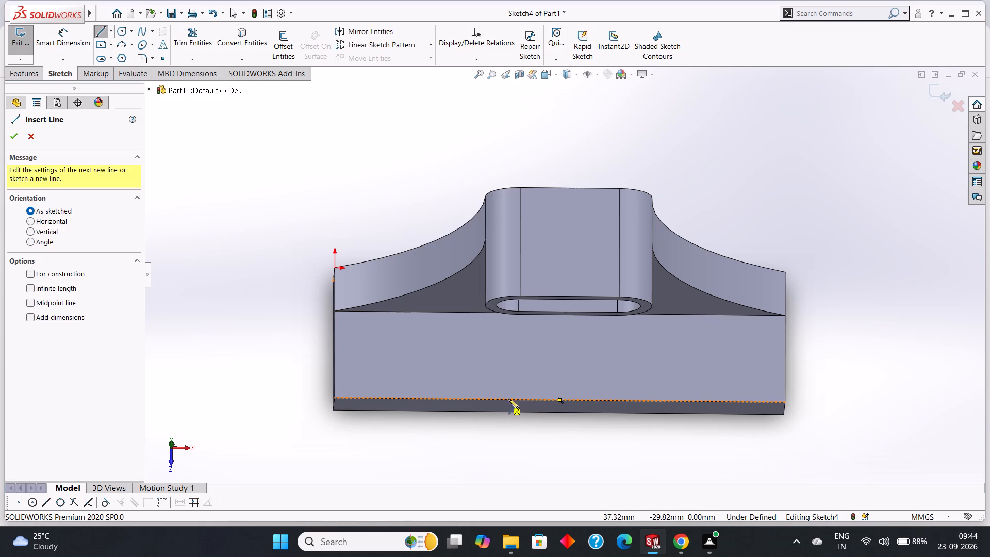
pyautogui.click(560, 399)
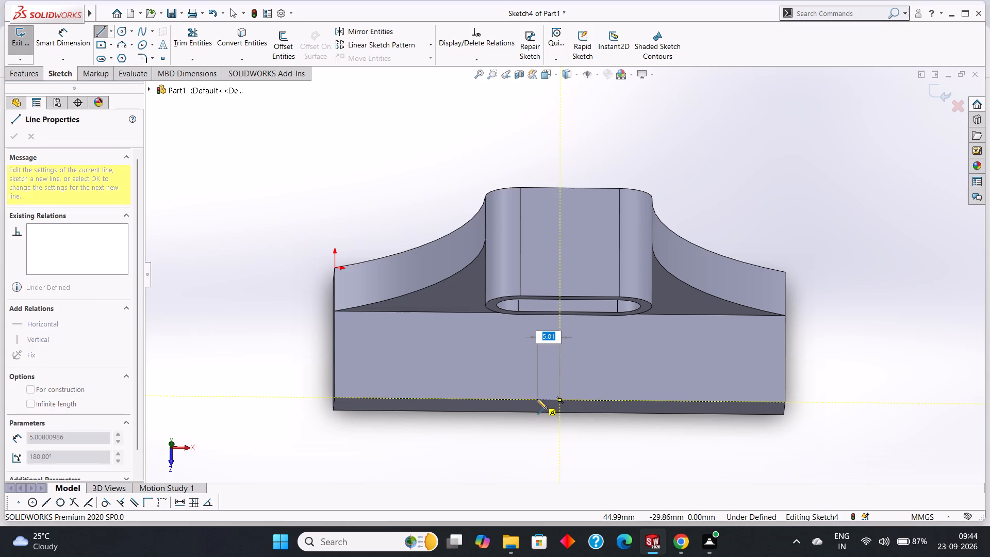
pyautogui.press('5')
pyautogui.press('Return')
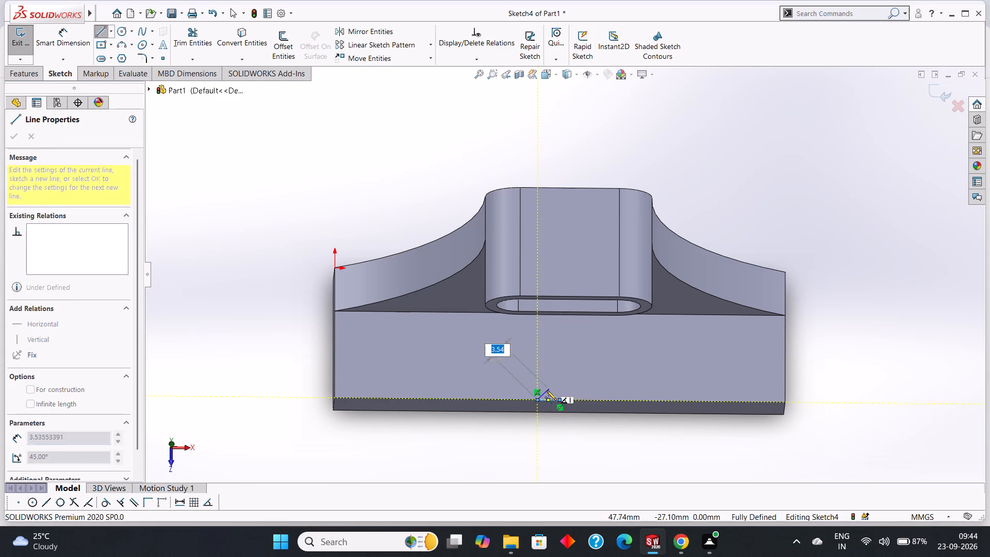
pyautogui.rightClick(537, 416)
pyautogui.click(560, 424)
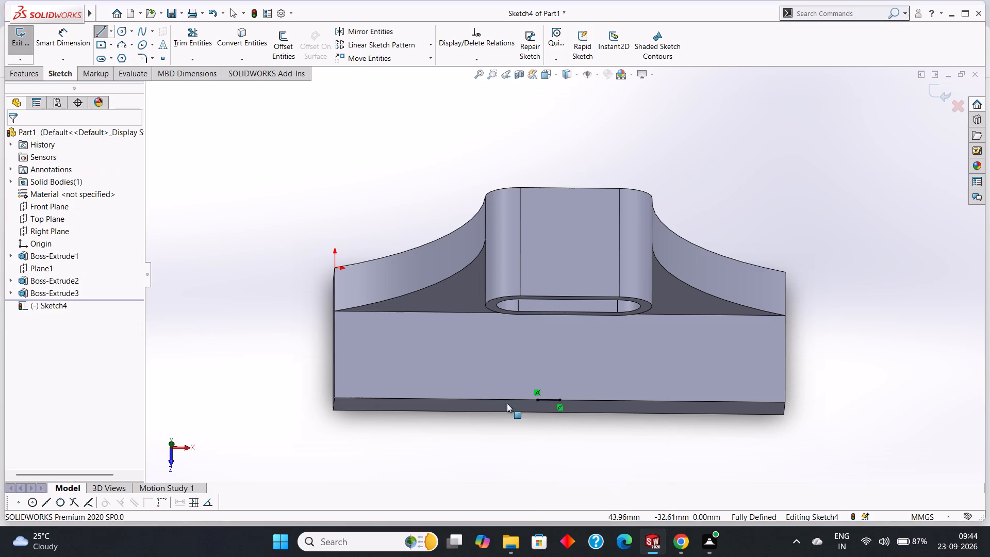
# Sketch a 5 mm line along the base block's front top edge, from its midpoint toward the right end.
pyautogui.click(101, 30)
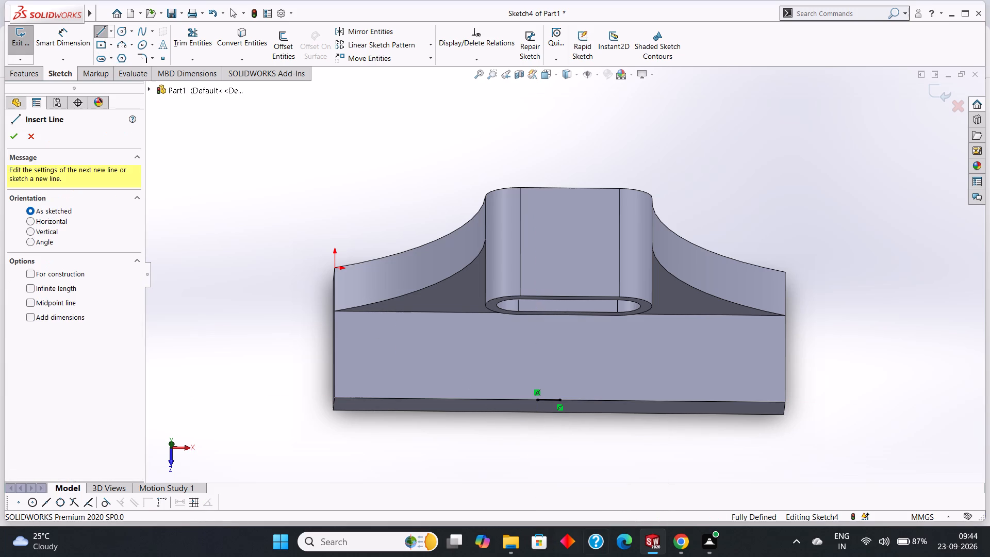
pyautogui.click(560, 400)
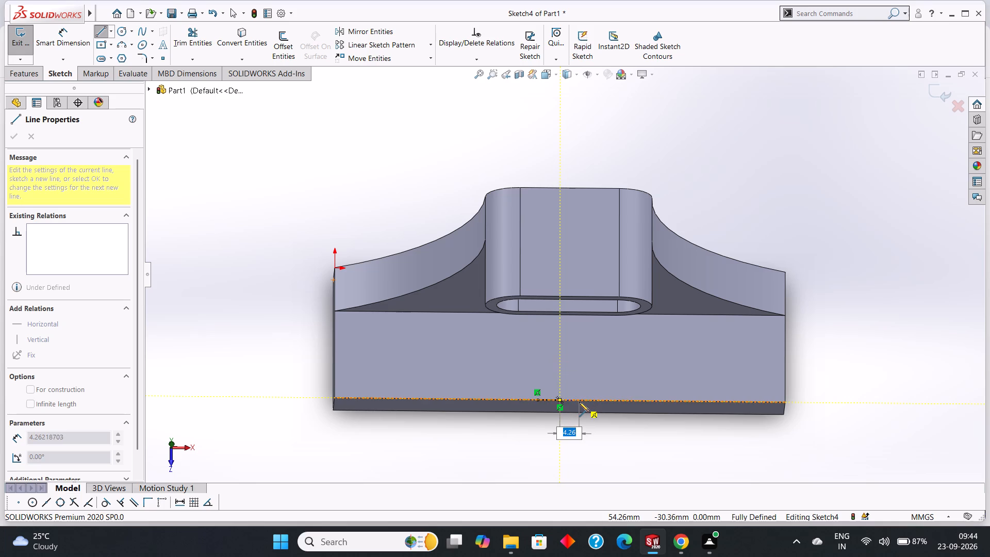
pyautogui.press('5')
pyautogui.press('Return')
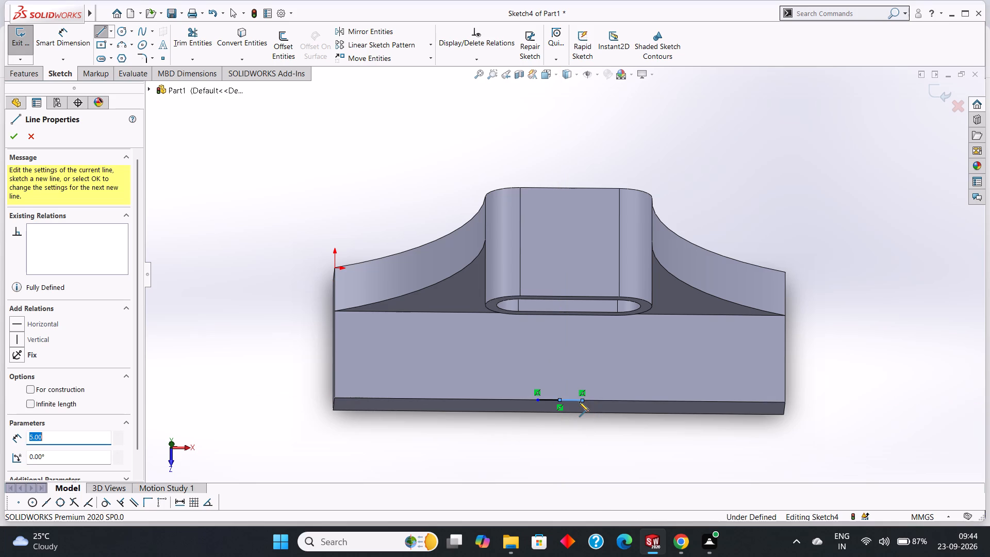
pyautogui.rightClick(642, 437)
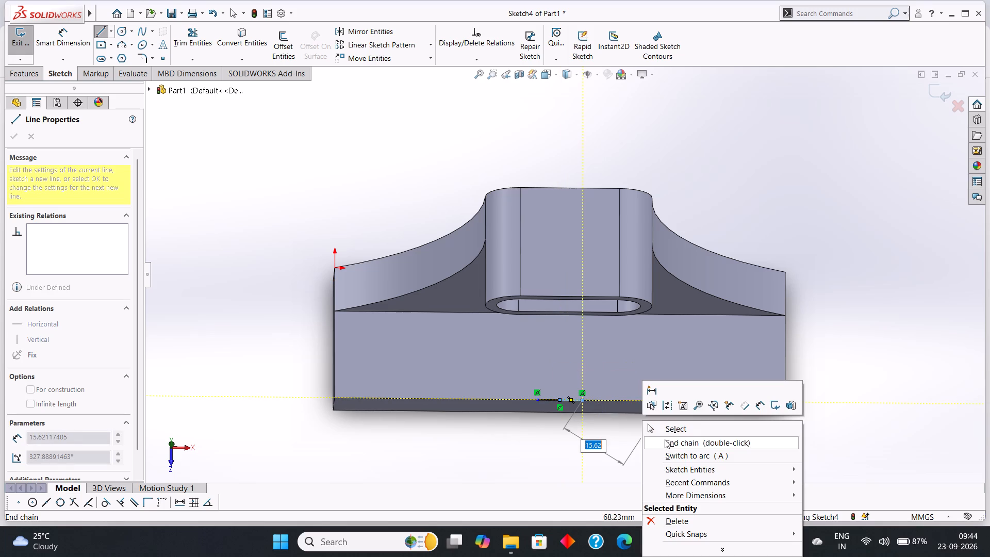
pyautogui.click(675, 425)
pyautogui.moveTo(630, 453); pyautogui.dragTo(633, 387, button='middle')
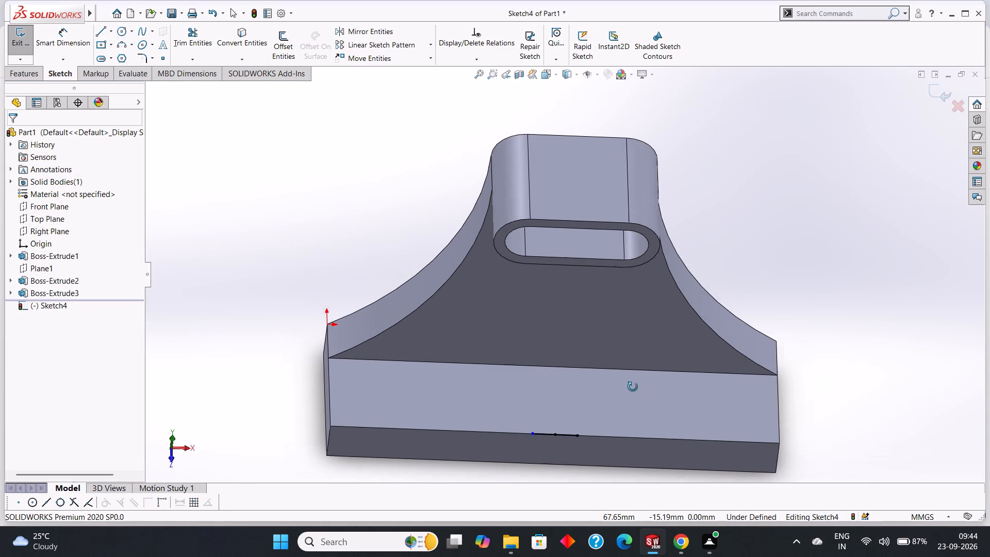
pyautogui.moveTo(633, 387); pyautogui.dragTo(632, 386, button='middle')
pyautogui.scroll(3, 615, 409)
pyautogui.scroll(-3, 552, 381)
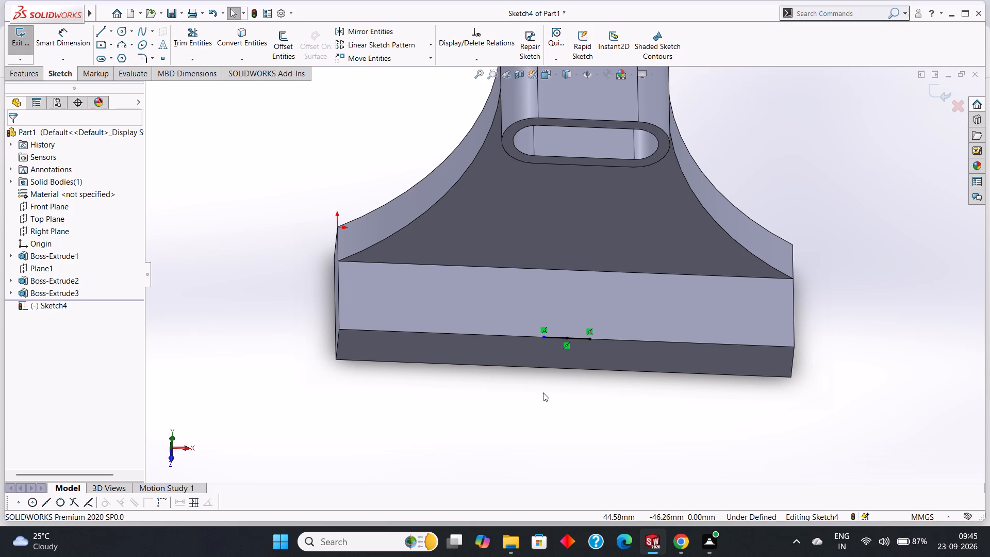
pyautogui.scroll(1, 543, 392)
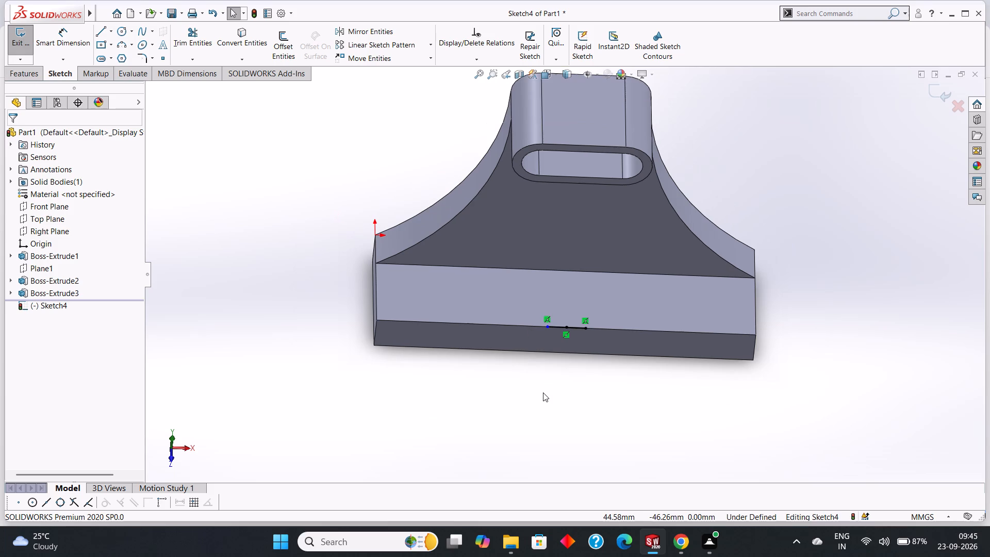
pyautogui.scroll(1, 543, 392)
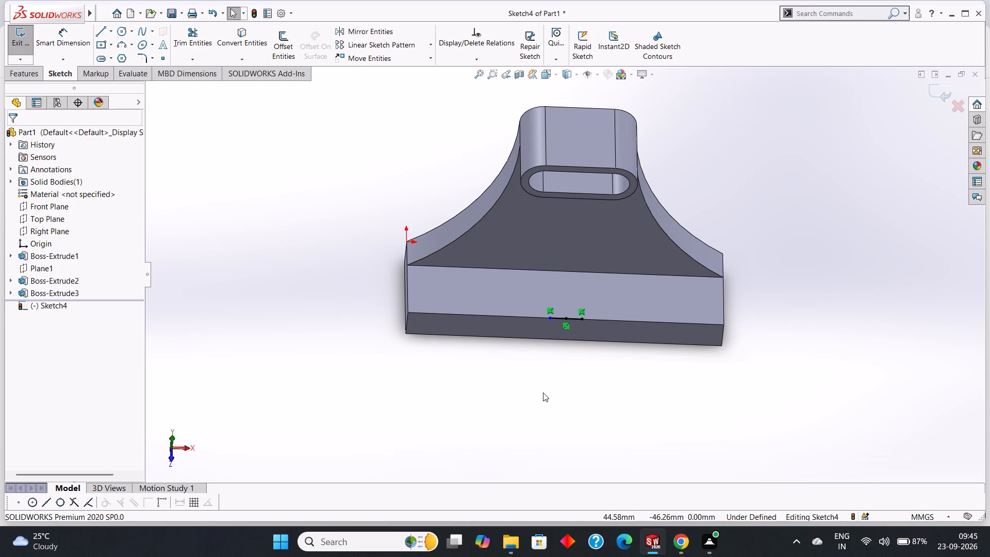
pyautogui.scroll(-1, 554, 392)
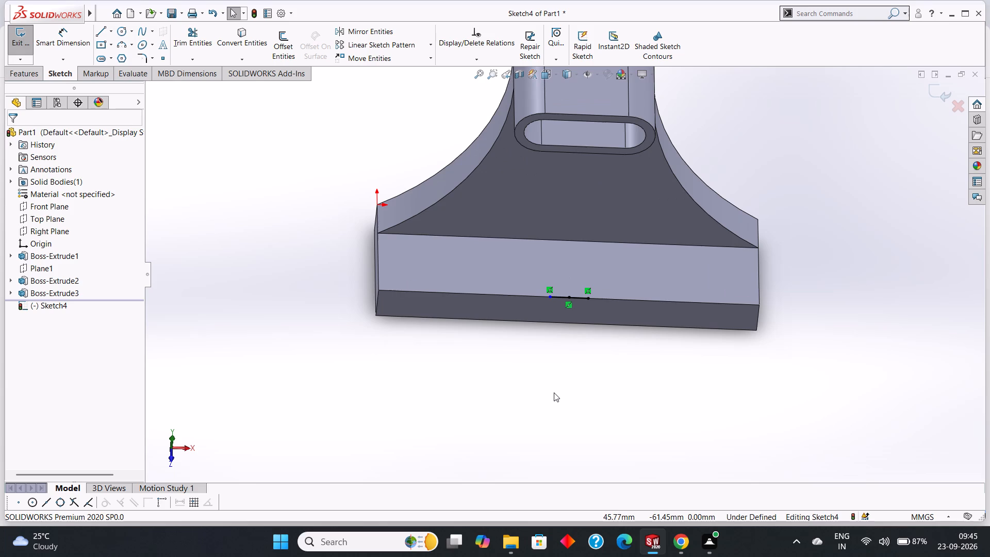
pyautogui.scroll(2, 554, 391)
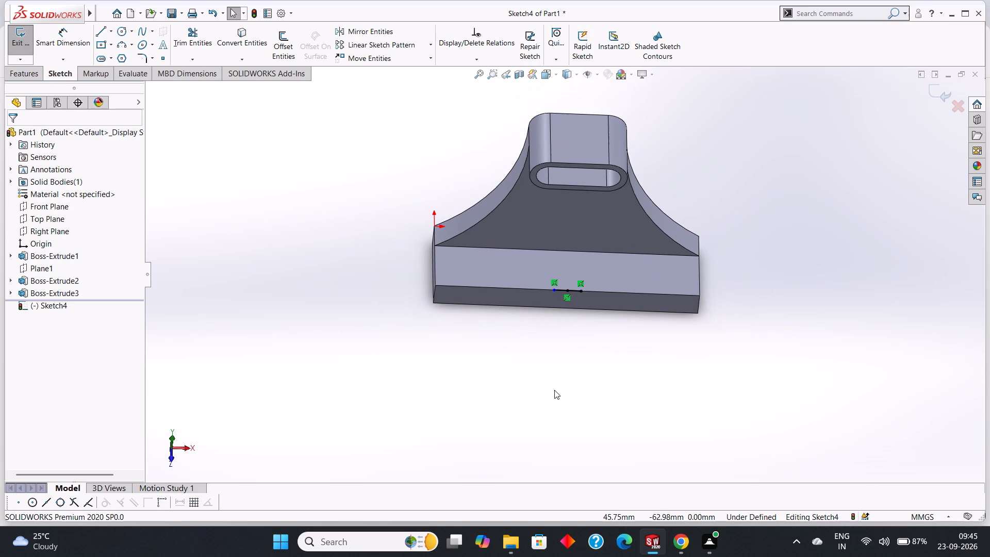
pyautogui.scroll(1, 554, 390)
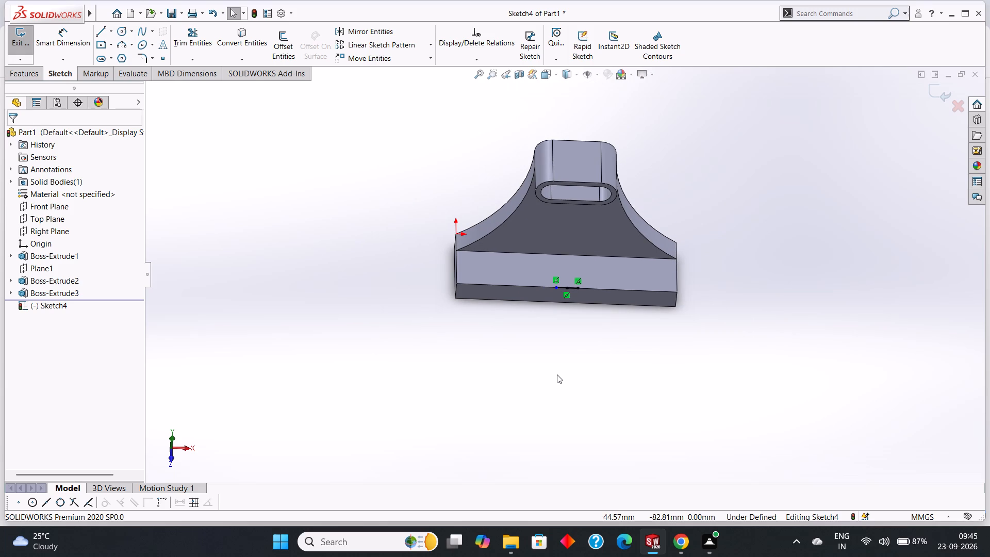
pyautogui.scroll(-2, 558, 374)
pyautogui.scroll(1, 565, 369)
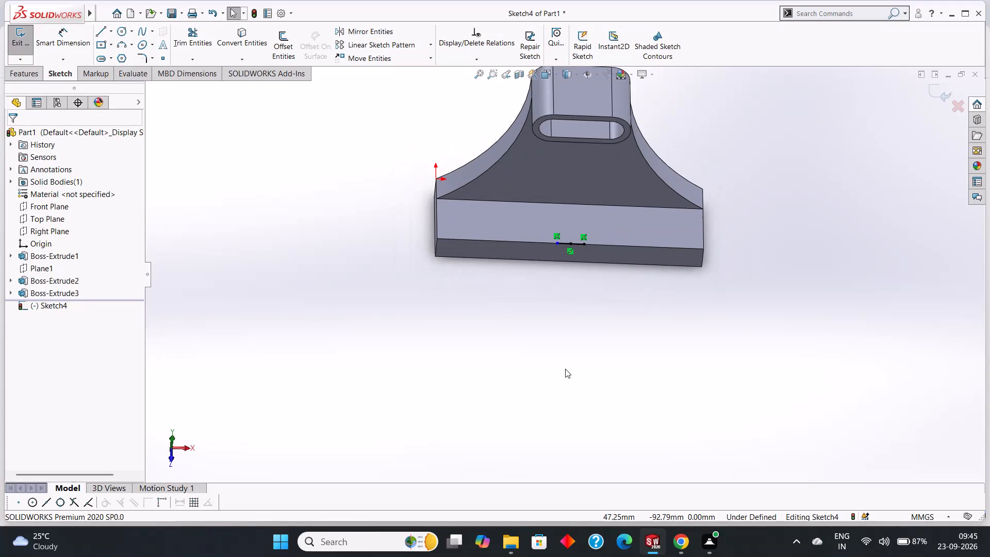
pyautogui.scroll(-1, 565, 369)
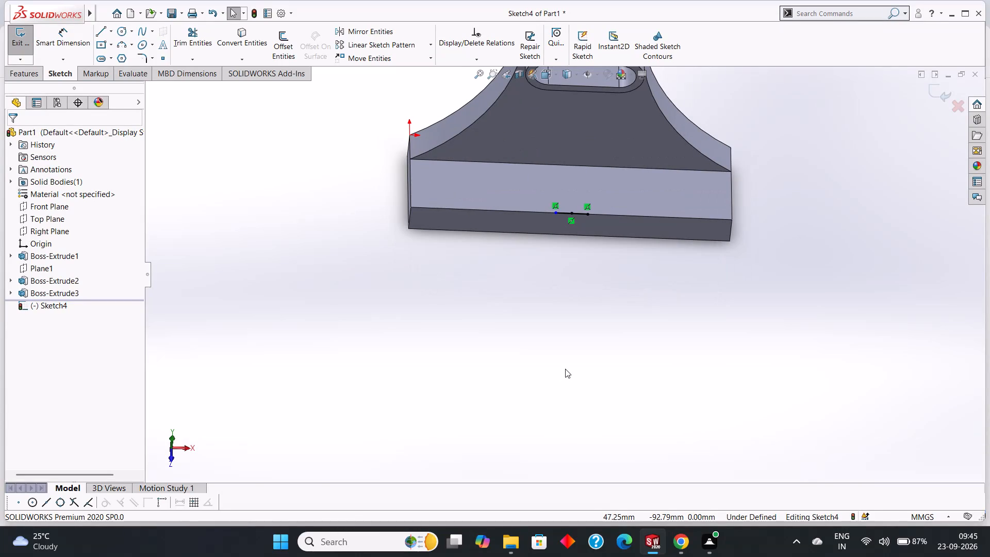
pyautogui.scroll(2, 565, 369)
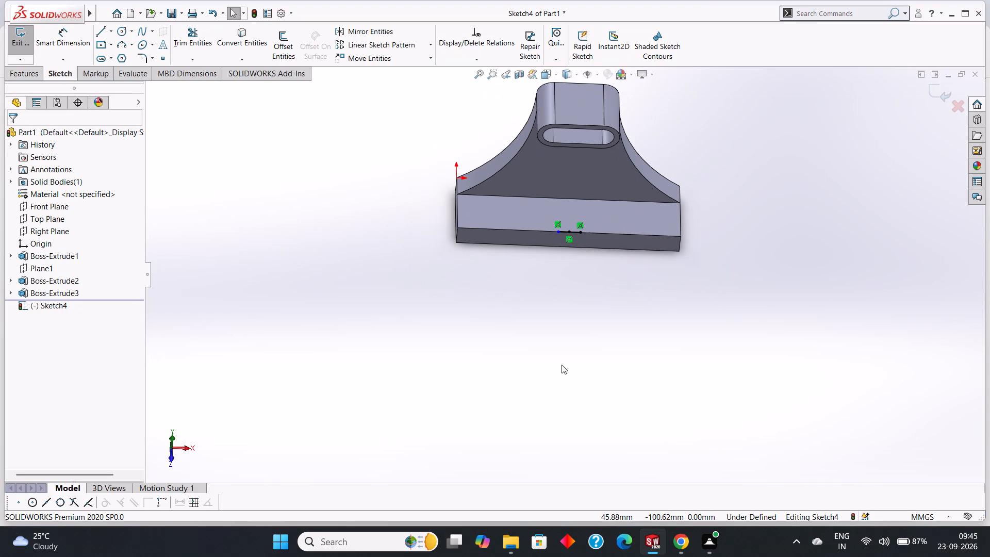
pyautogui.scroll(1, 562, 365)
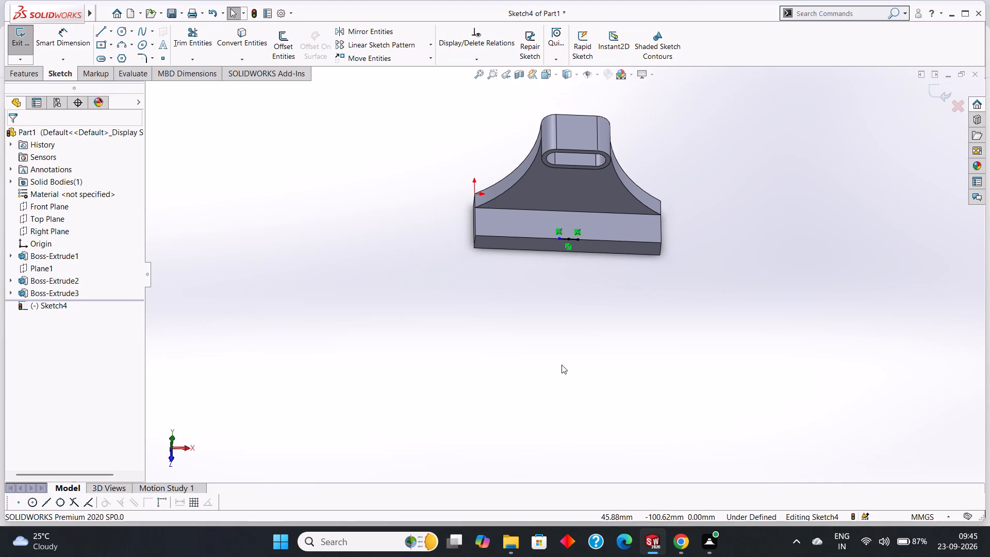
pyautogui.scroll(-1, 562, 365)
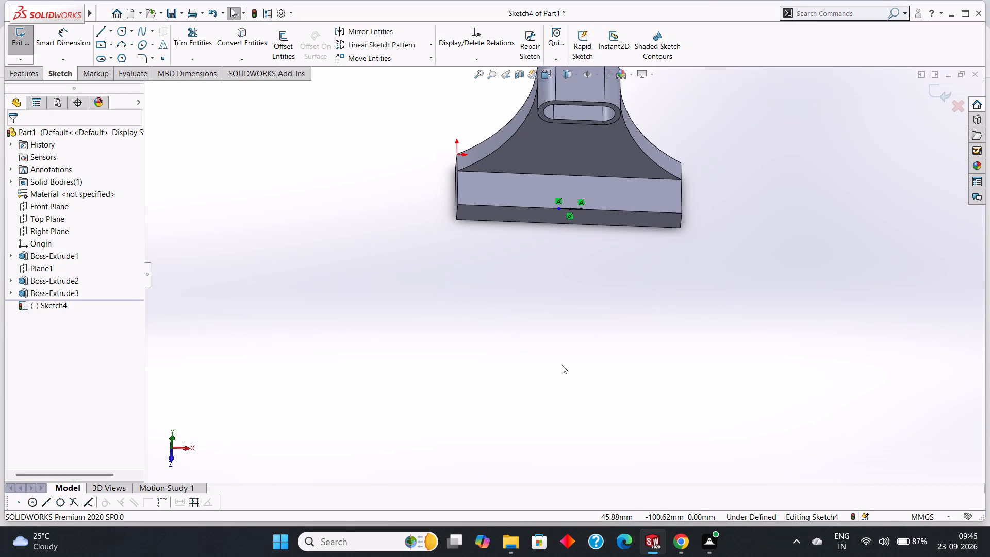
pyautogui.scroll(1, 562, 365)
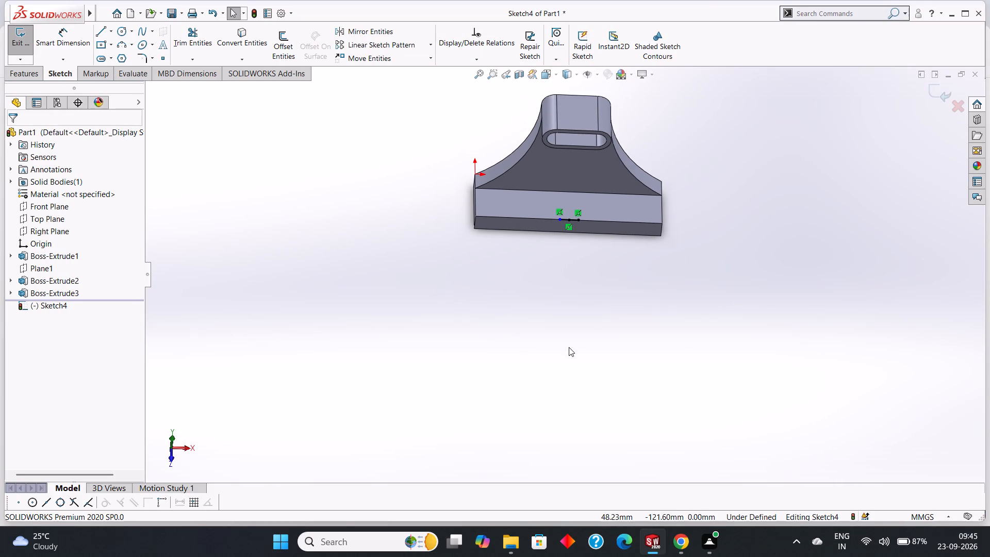
# Close the sketch into a rectangle with two 20 mm side lines and a 10 mm line along the base of the support.
pyautogui.scroll(-4, 564, 189)
pyautogui.click(96, 28)
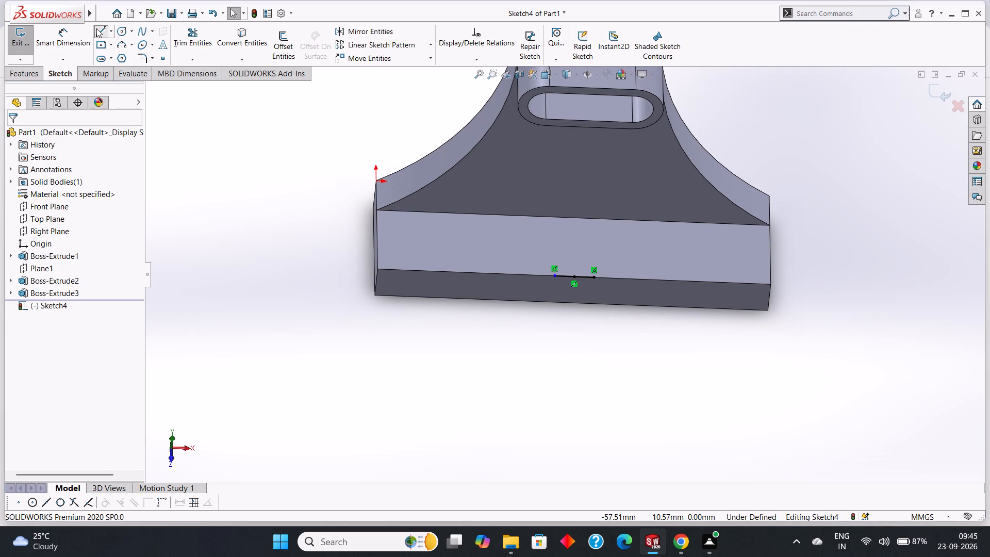
pyautogui.click(554, 276)
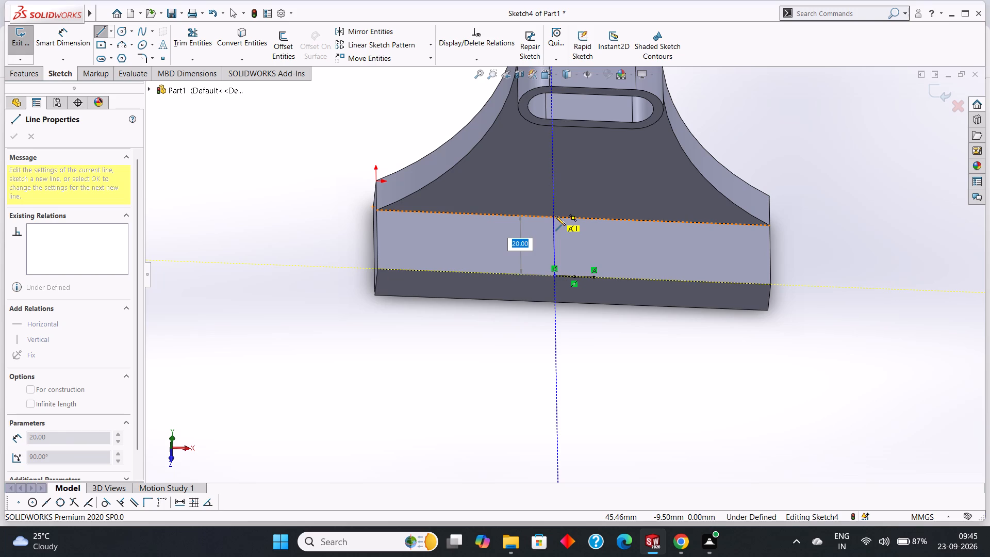
pyautogui.click(555, 216)
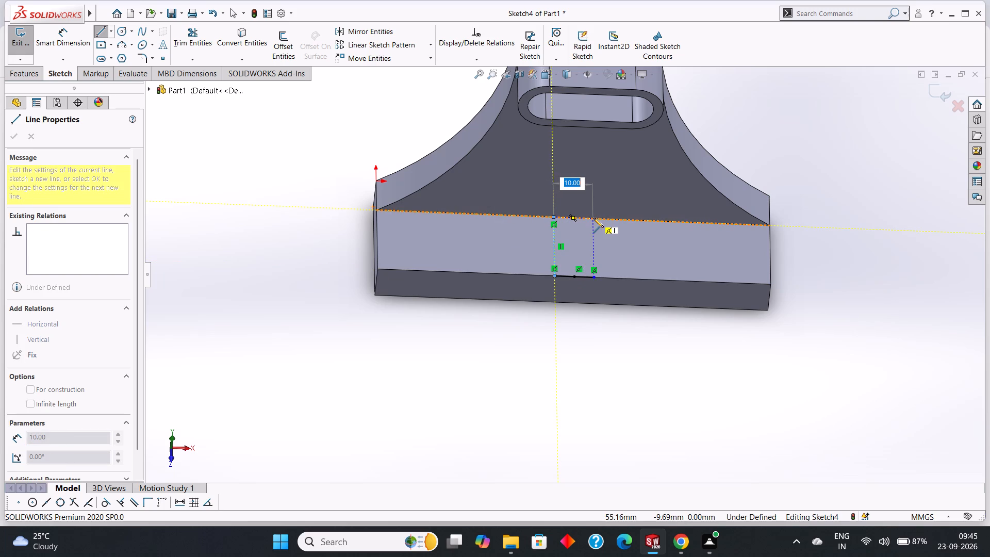
pyautogui.click(593, 218)
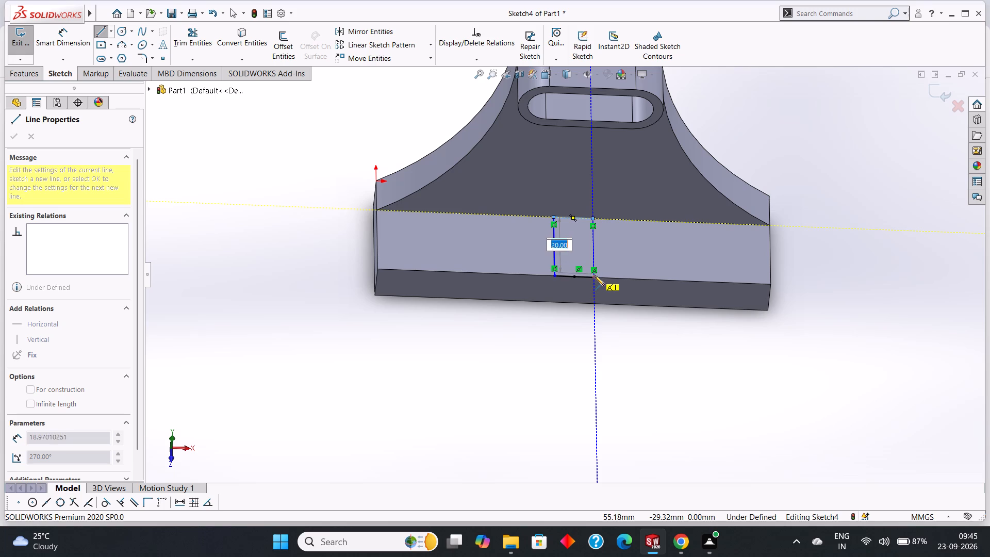
pyautogui.click(595, 275)
pyautogui.rightClick(626, 337)
pyautogui.click(658, 344)
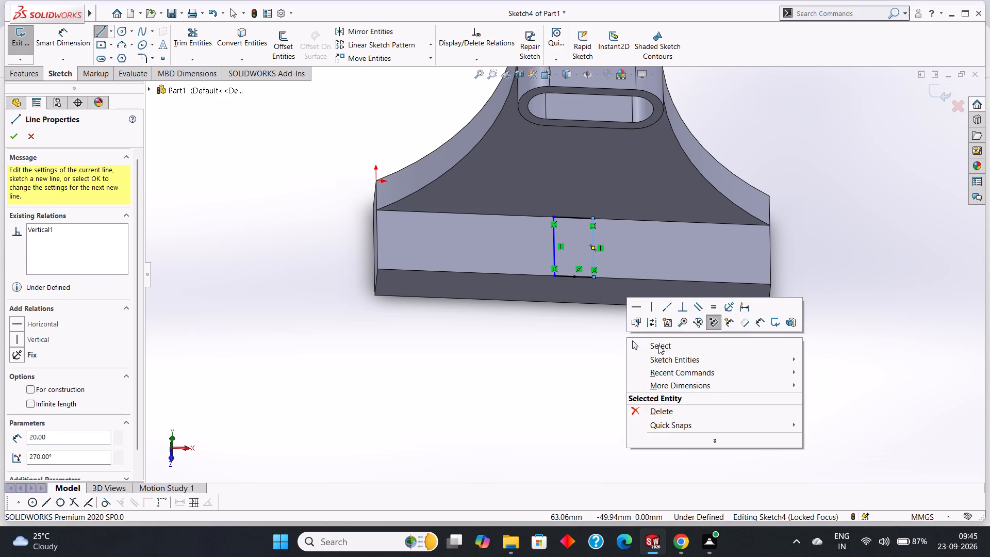
# Extrude the rectangle 5 mm upward as a blind boss merged with the base block.
pyautogui.moveTo(622, 387); pyautogui.dragTo(614, 329, button='middle')
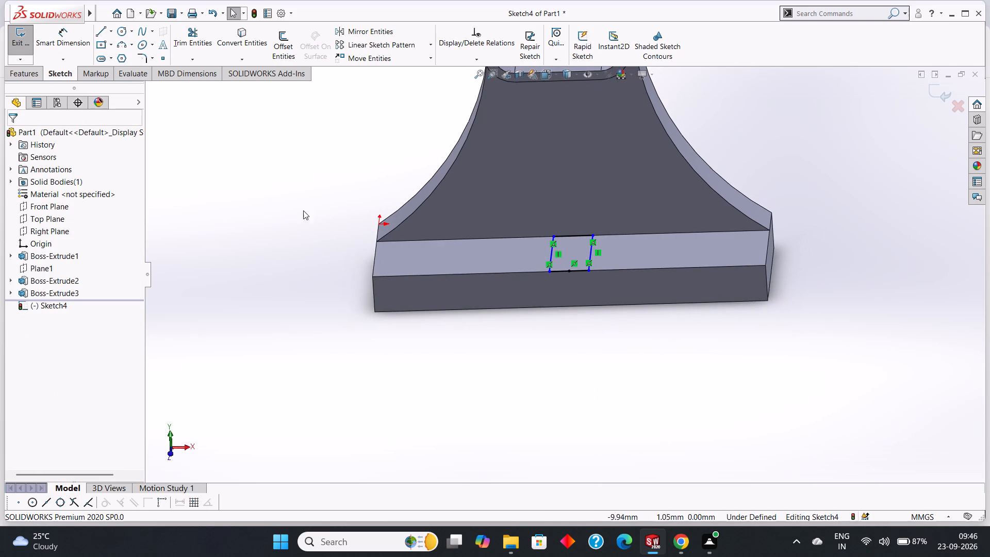
pyautogui.click(10, 74)
pyautogui.click(24, 47)
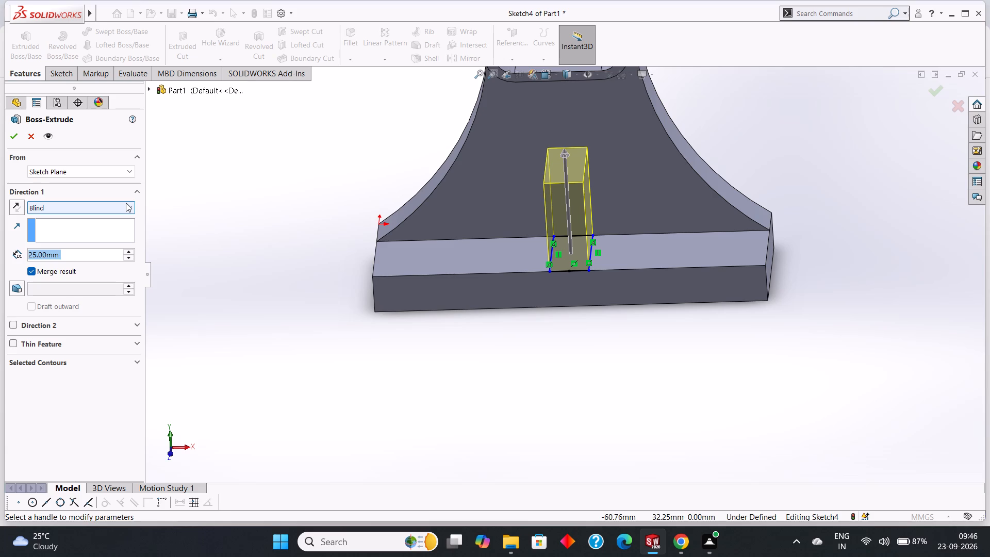
pyautogui.press('5')
pyautogui.press('Return')
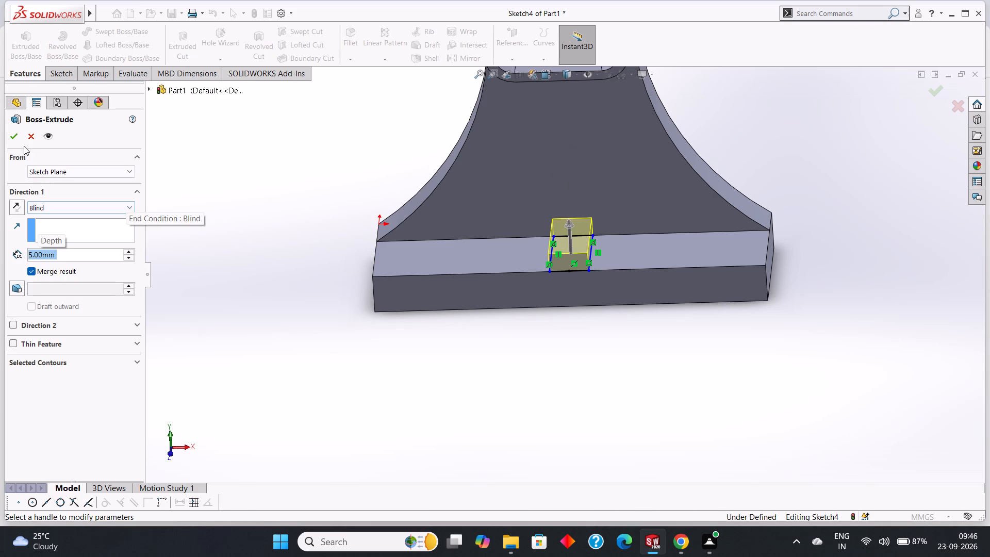
pyautogui.click(11, 136)
pyautogui.click(661, 427)
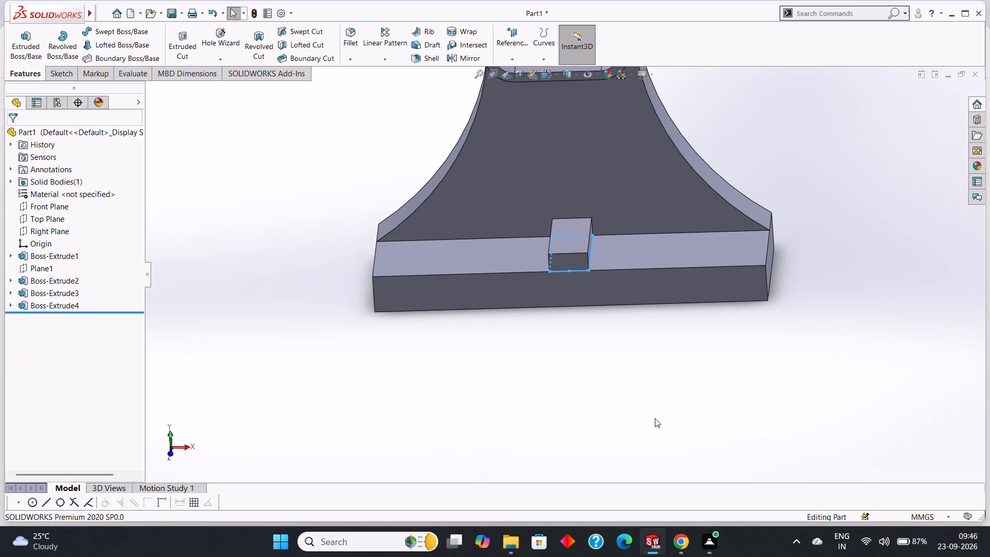
# Create a reference plane offset 50 mm from the Right Plane, through the middle of the part.
pyautogui.moveTo(654, 418); pyautogui.dragTo(657, 357, button='middle')
pyautogui.scroll(3, 657, 357)
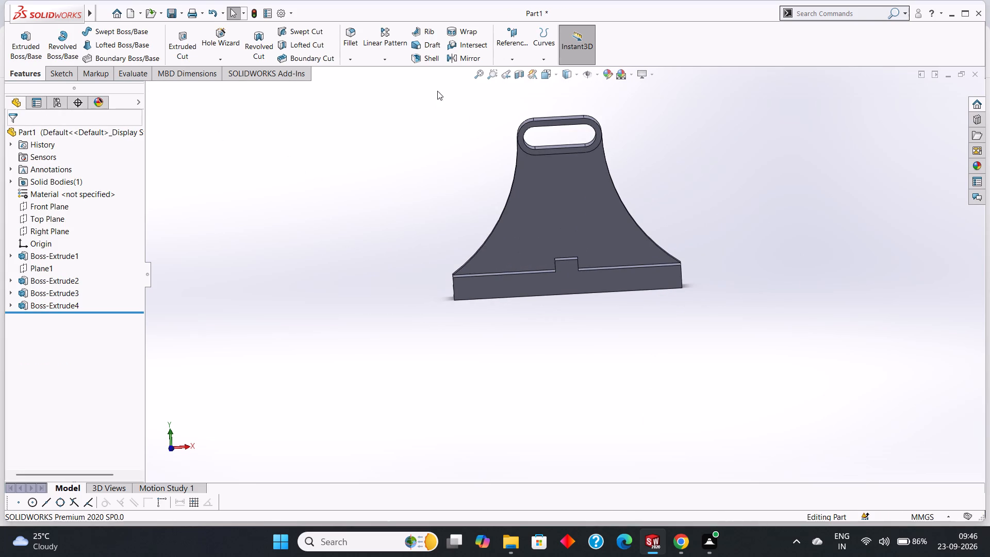
pyautogui.click(508, 59)
pyautogui.click(522, 71)
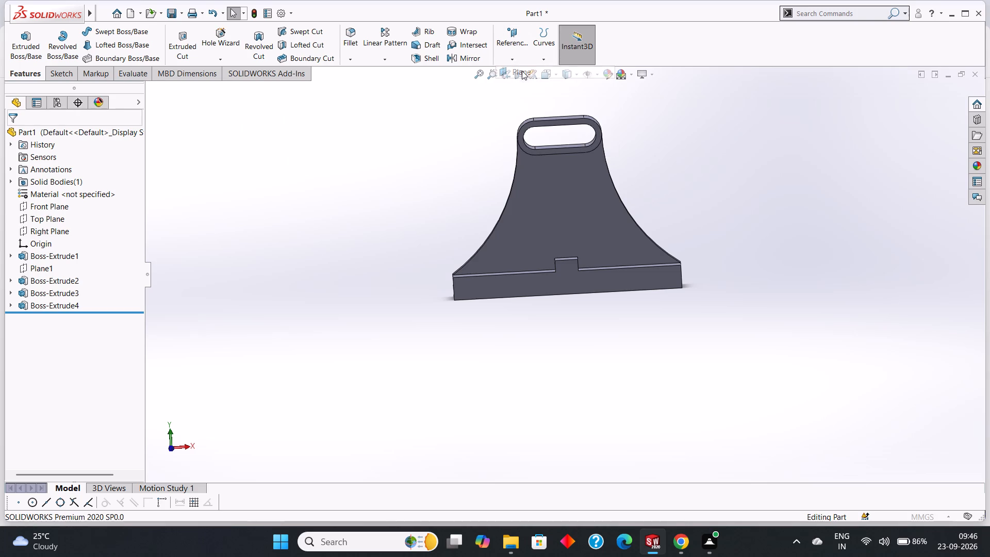
pyautogui.click(152, 89)
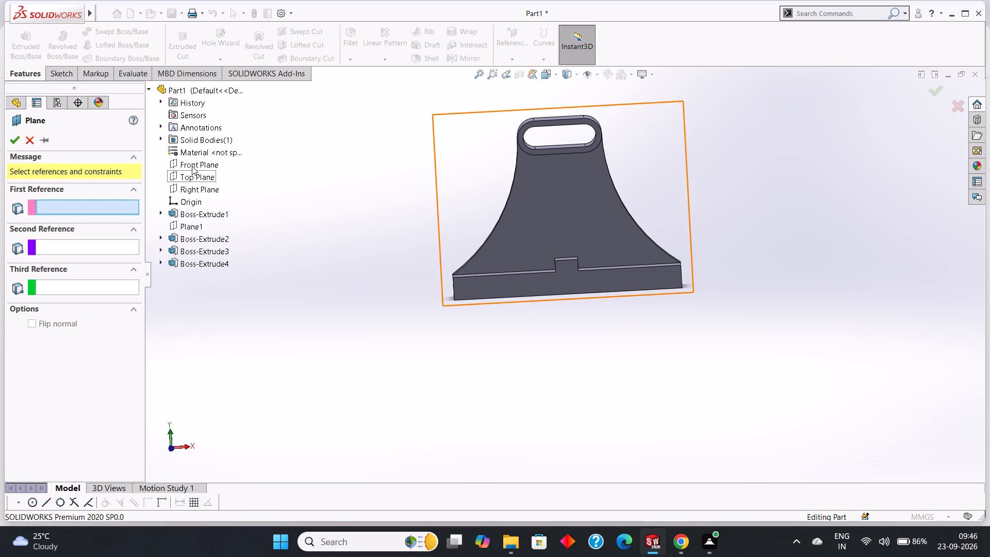
pyautogui.click(193, 189)
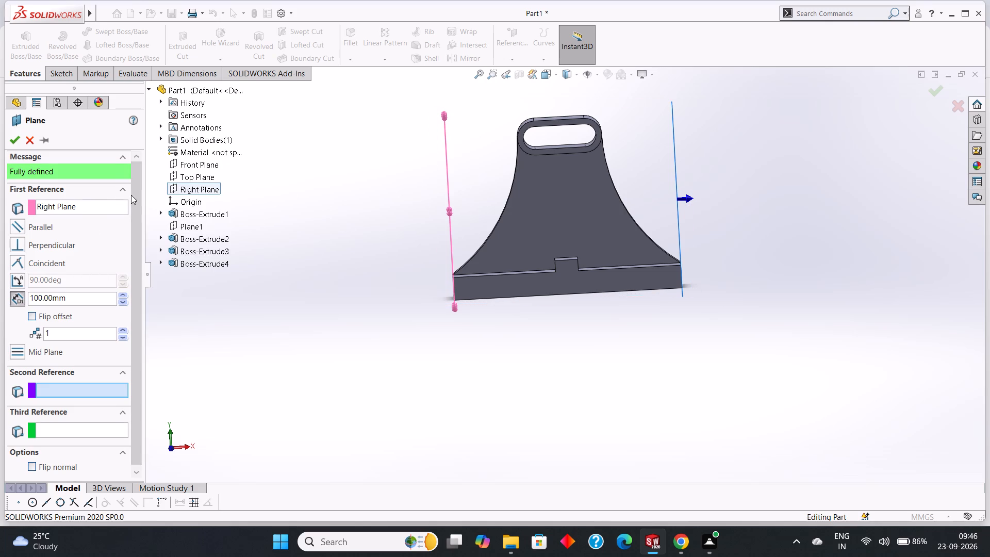
pyautogui.moveTo(74, 298); pyautogui.dragTo(26, 301)
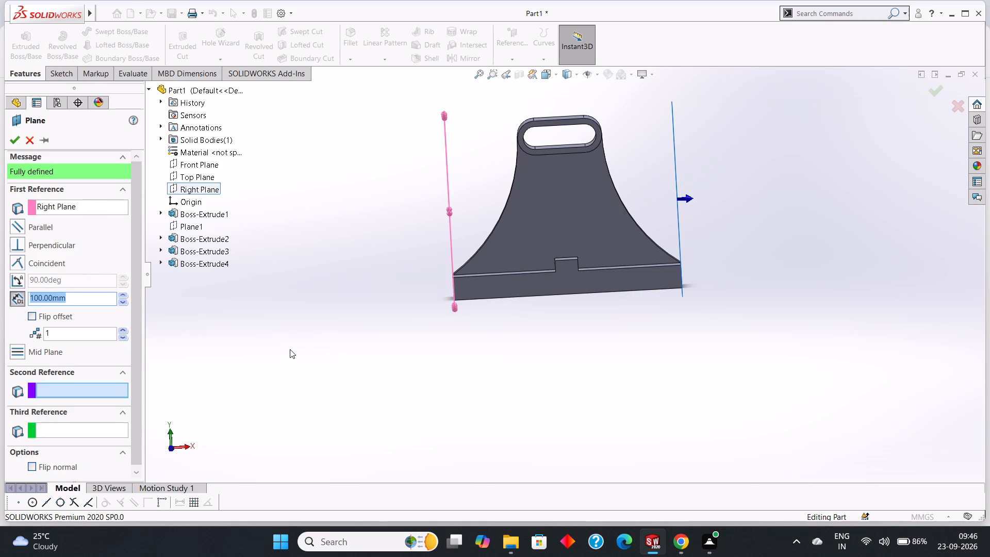
pyautogui.write('50')
pyautogui.press('Return')
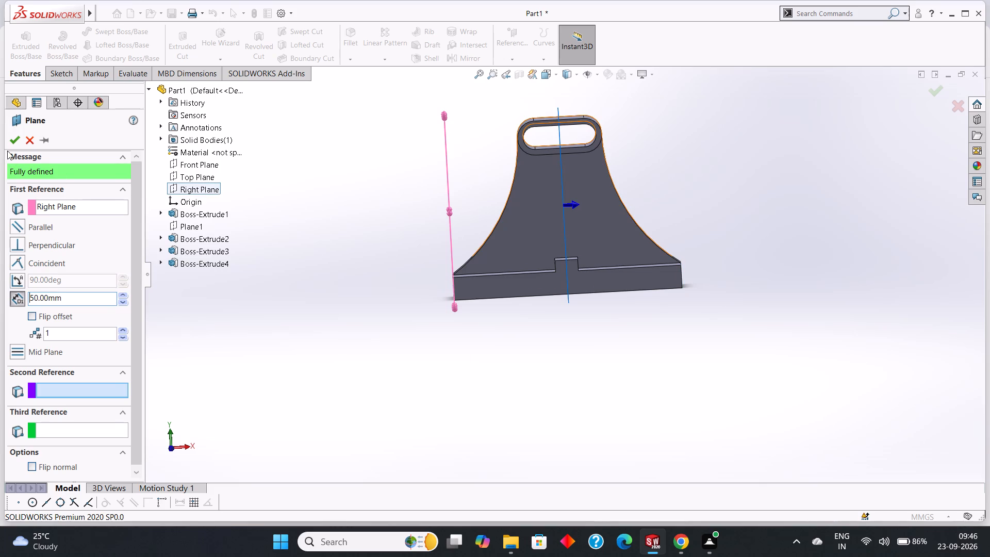
pyautogui.click(10, 142)
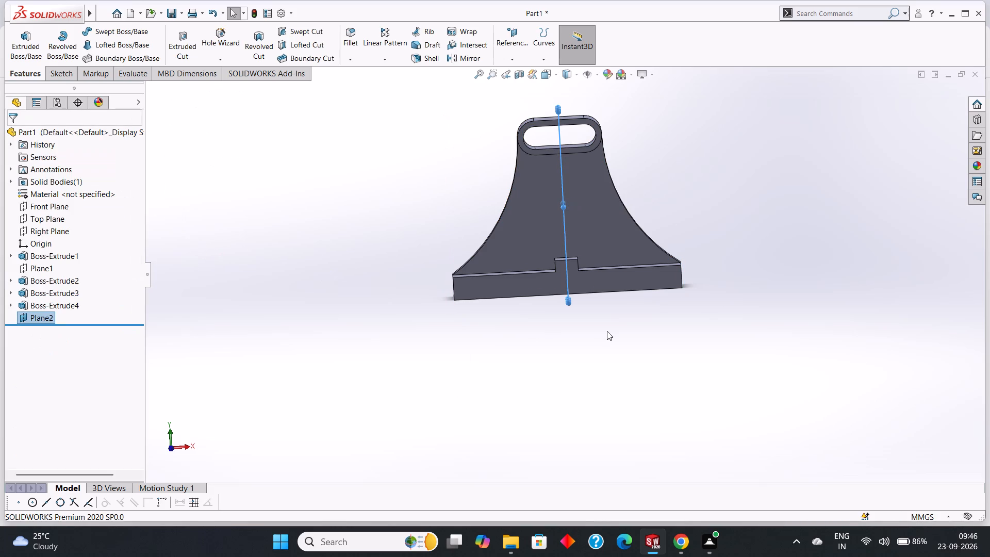
# On Plane2, sketch a 50 mm radius three-point arc from the slot boss's lower front corner to the small block's top front corner, bulging toward the support.
pyautogui.moveTo(607, 331); pyautogui.dragTo(636, 348, button='middle')
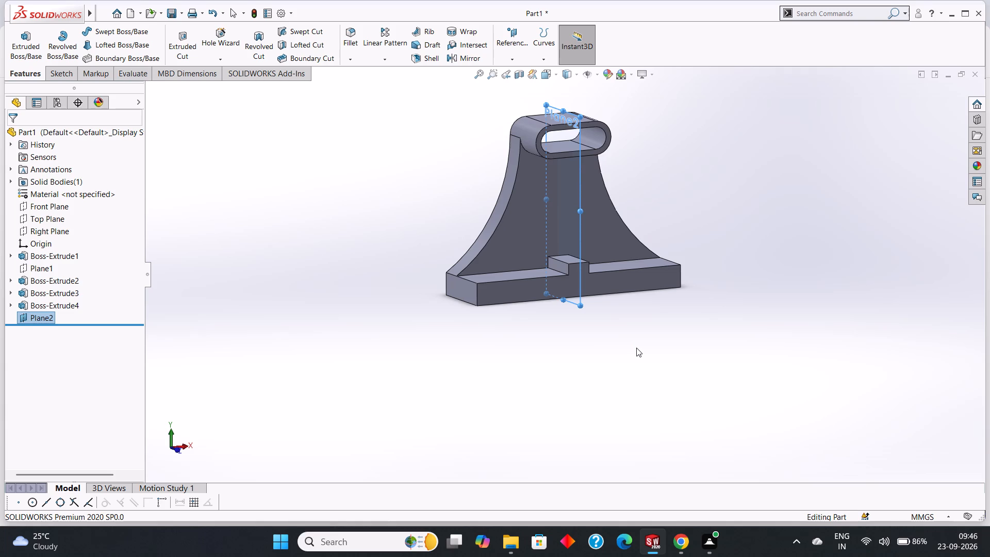
pyautogui.scroll(2, 636, 348)
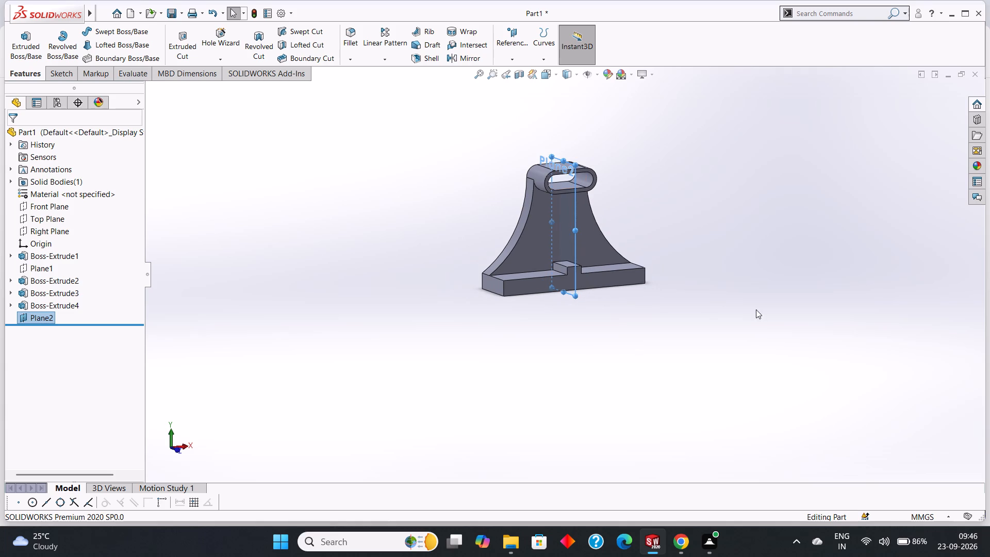
pyautogui.scroll(-2, 760, 345)
pyautogui.scroll(-4, 450, 180)
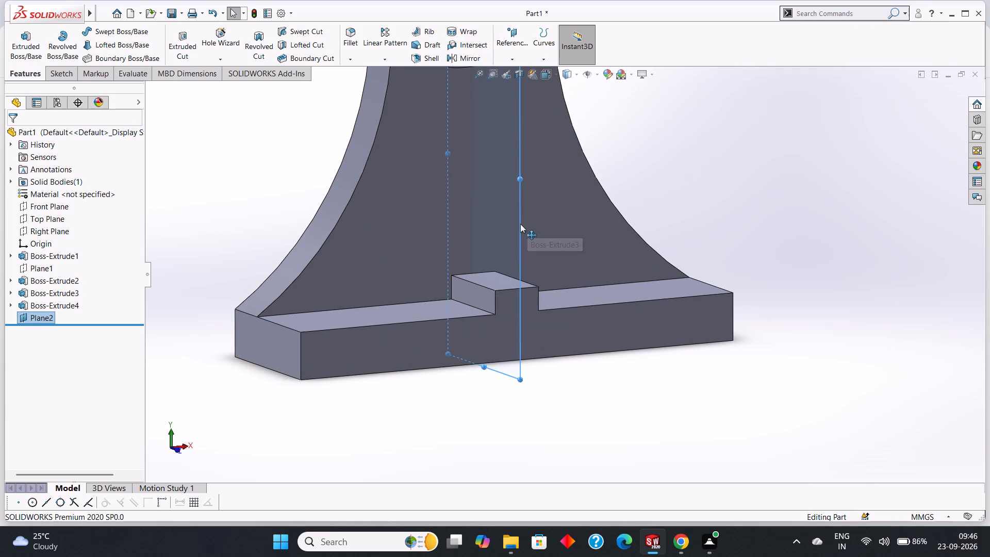
pyautogui.click(520, 223)
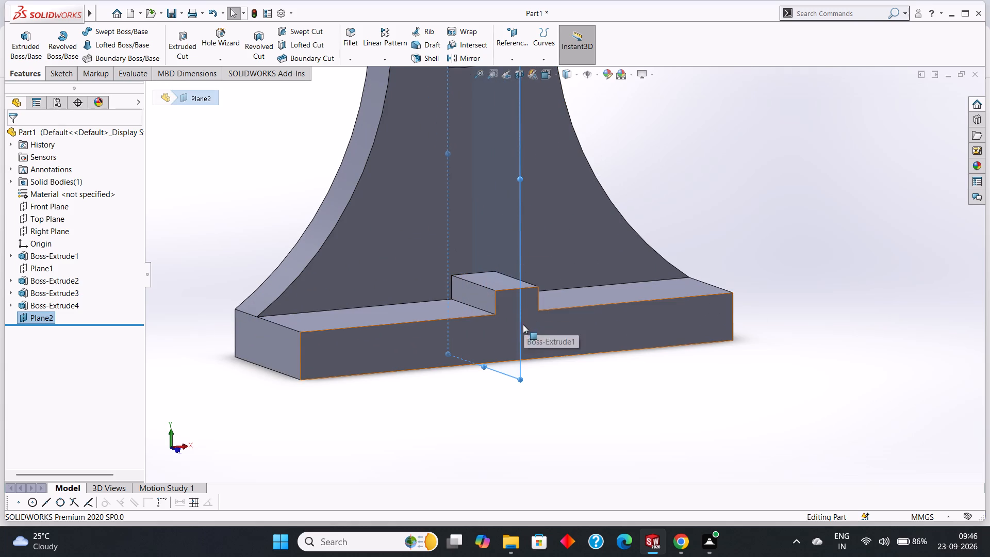
pyautogui.hotkey('ctrl', '8')
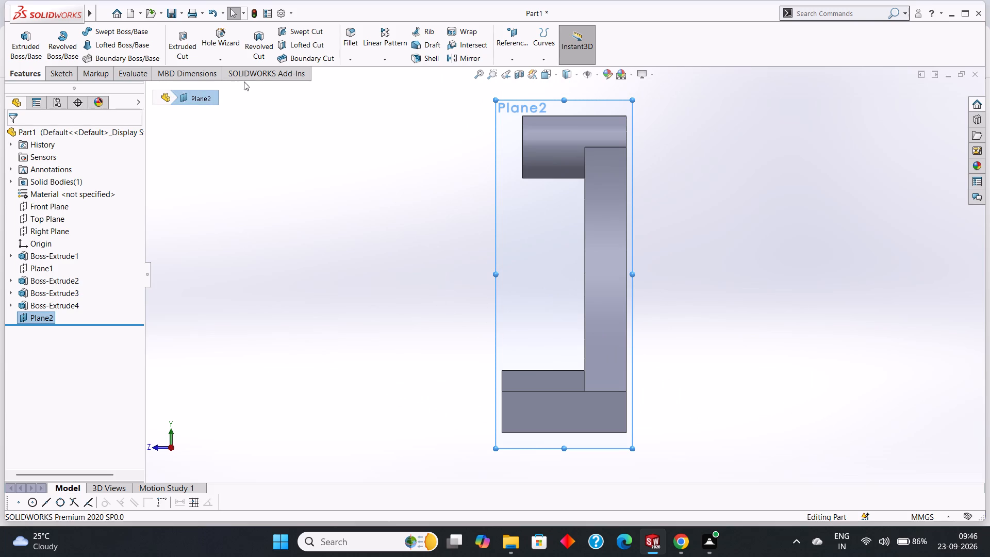
pyautogui.click(53, 73)
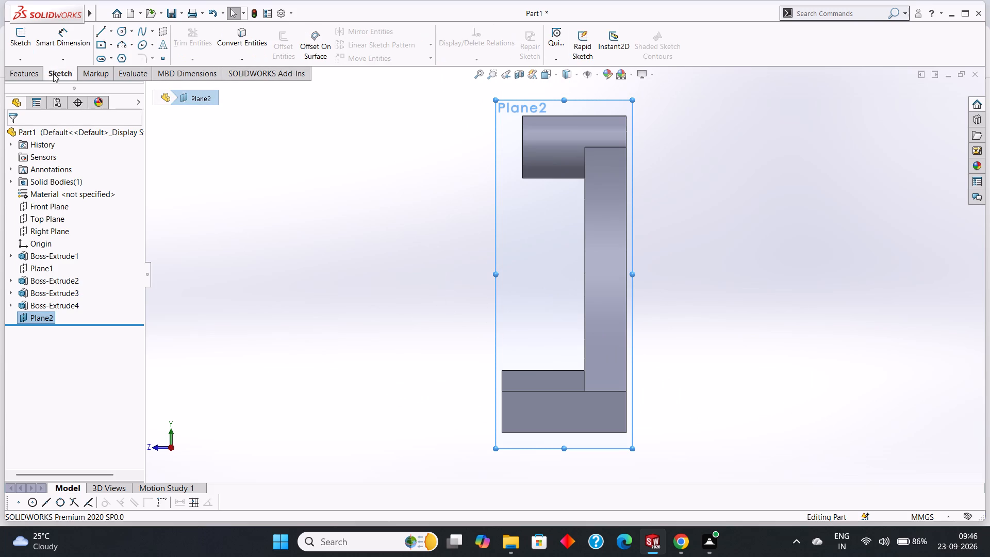
pyautogui.click(116, 43)
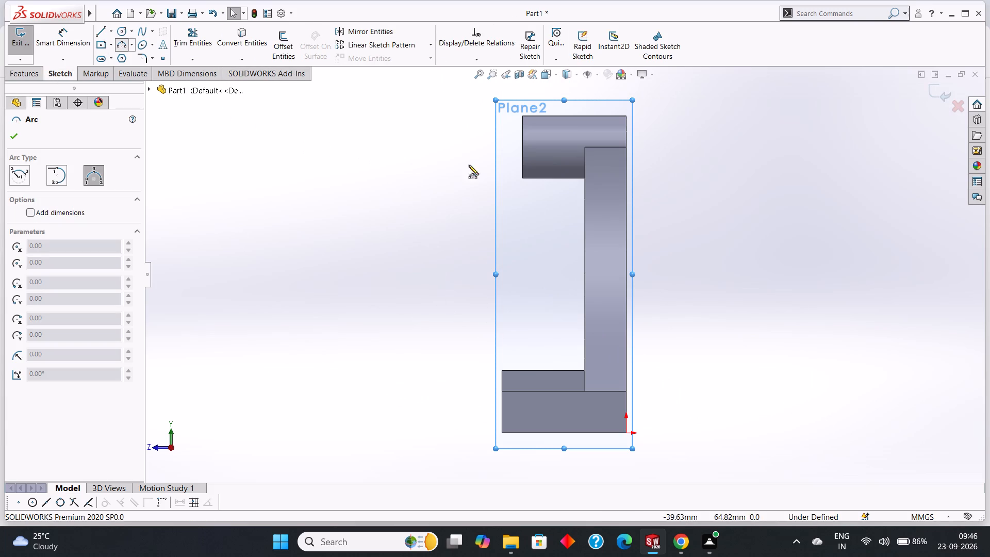
pyautogui.click(522, 177)
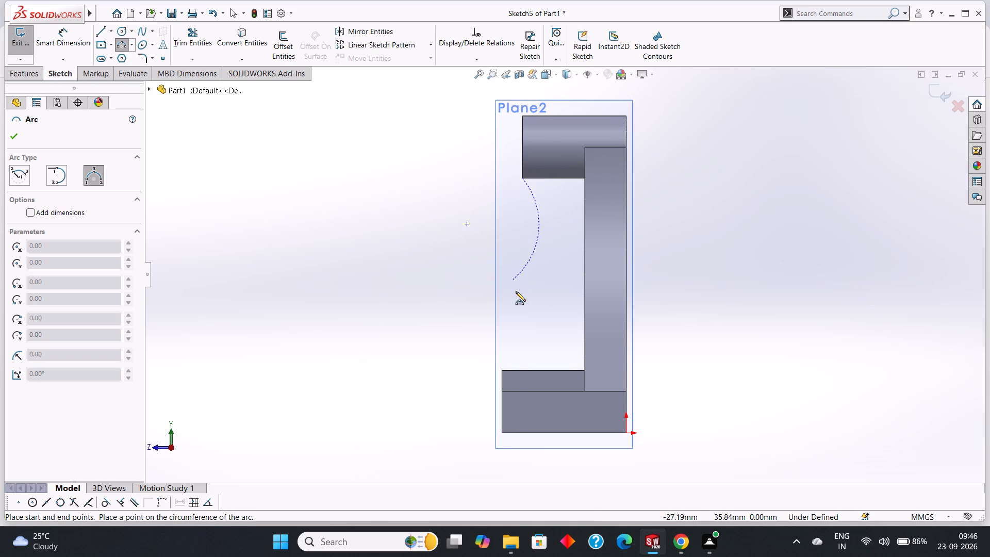
pyautogui.click(502, 373)
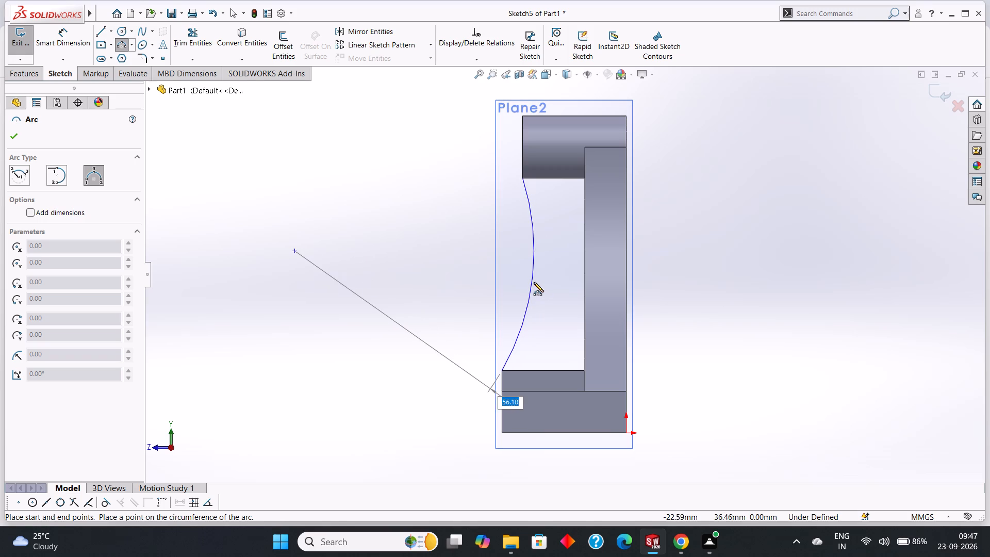
pyautogui.write('50')
pyautogui.press('Return')
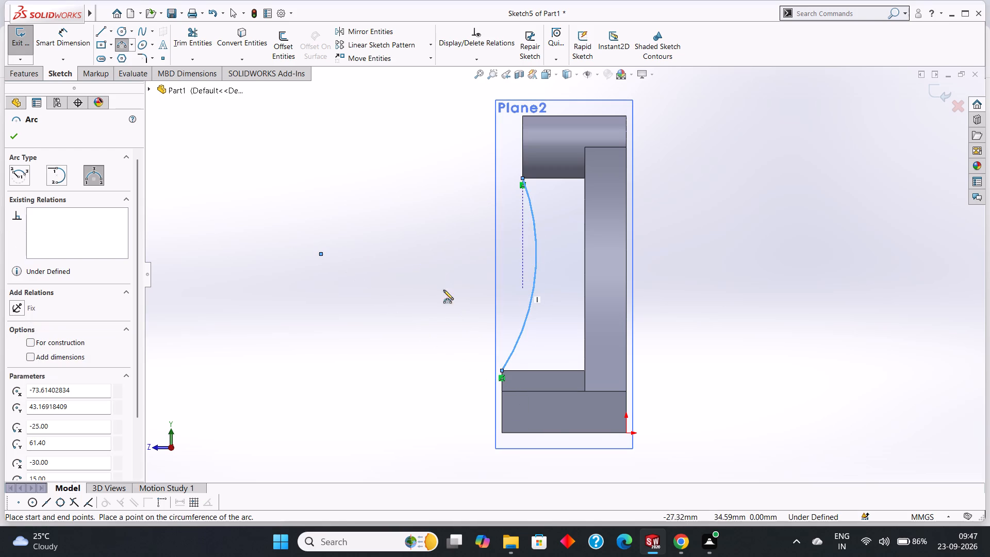
pyautogui.click(19, 135)
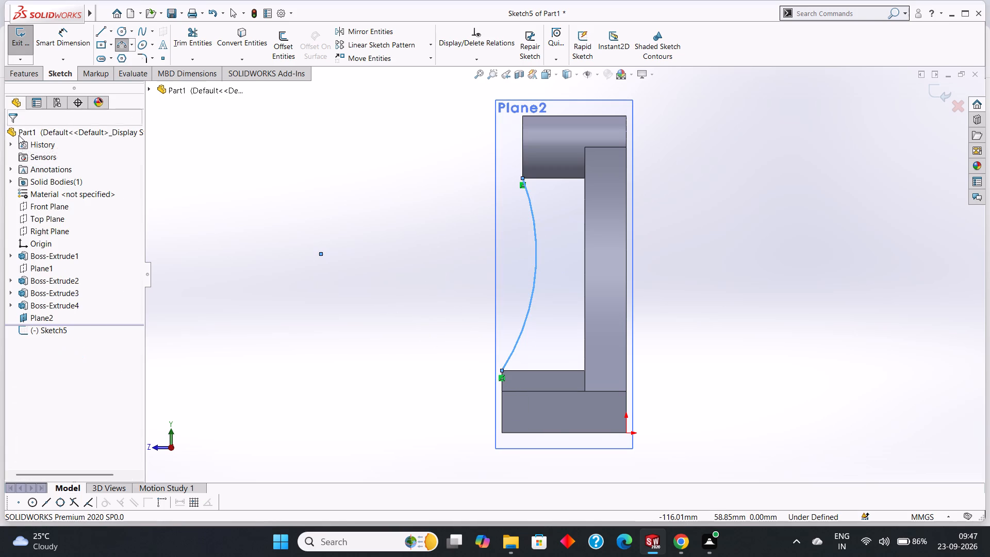
# Dimension the arc's radius at 50 mm so that the rib sketch is fully constrained.
pyautogui.click(49, 43)
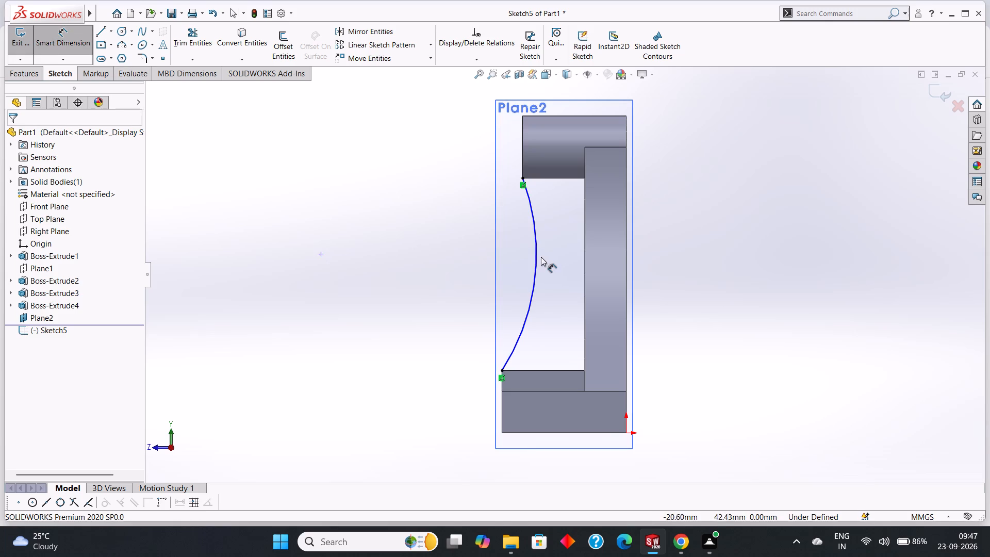
pyautogui.click(537, 252)
pyautogui.click(476, 239)
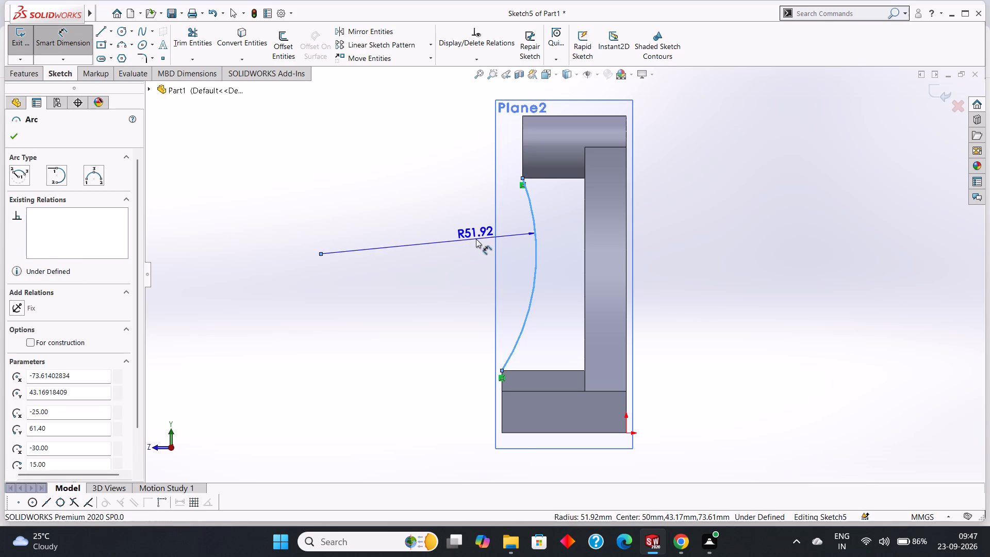
pyautogui.write('50')
pyautogui.press('Return')
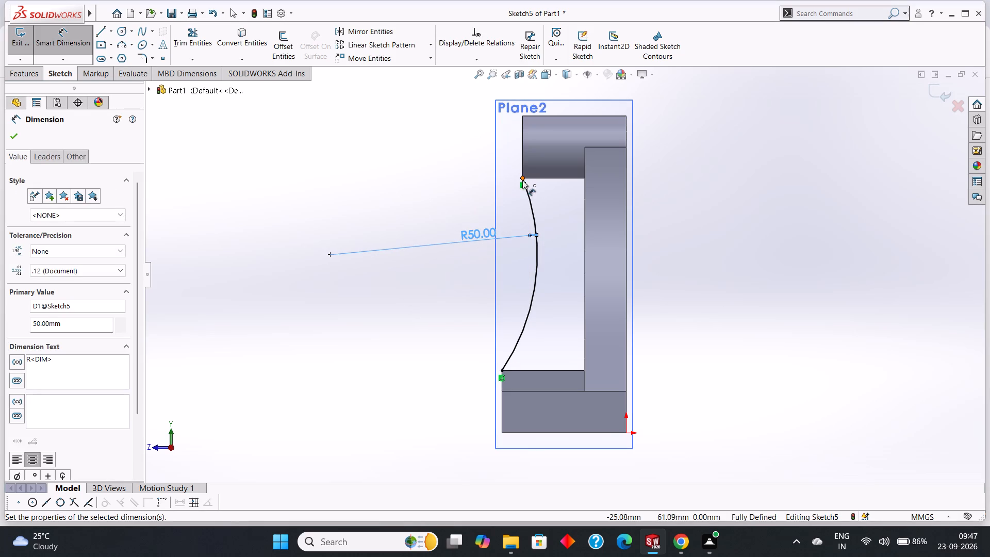
pyautogui.scroll(-7, 522, 181)
pyautogui.scroll(-5, 562, 225)
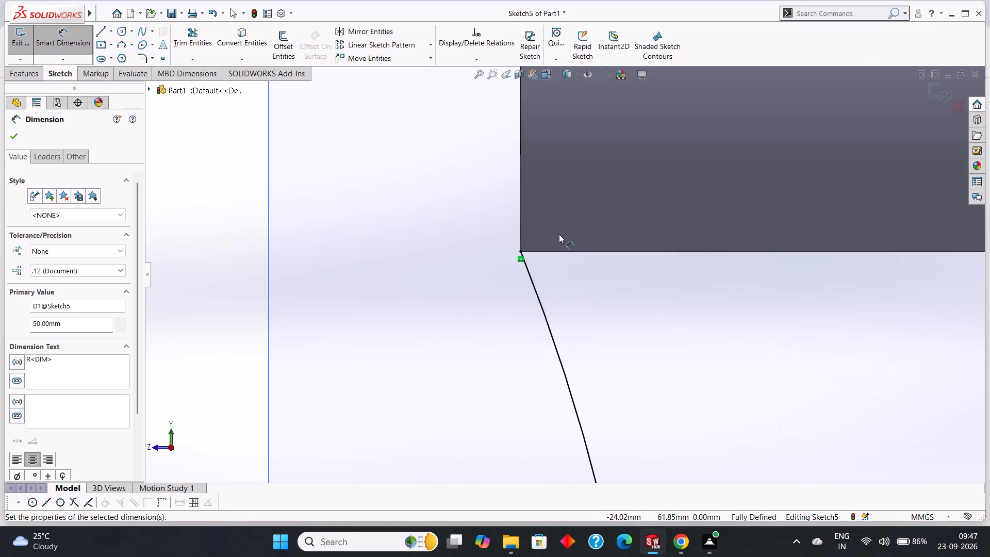
pyautogui.scroll(3, 579, 264)
pyautogui.scroll(5, 619, 323)
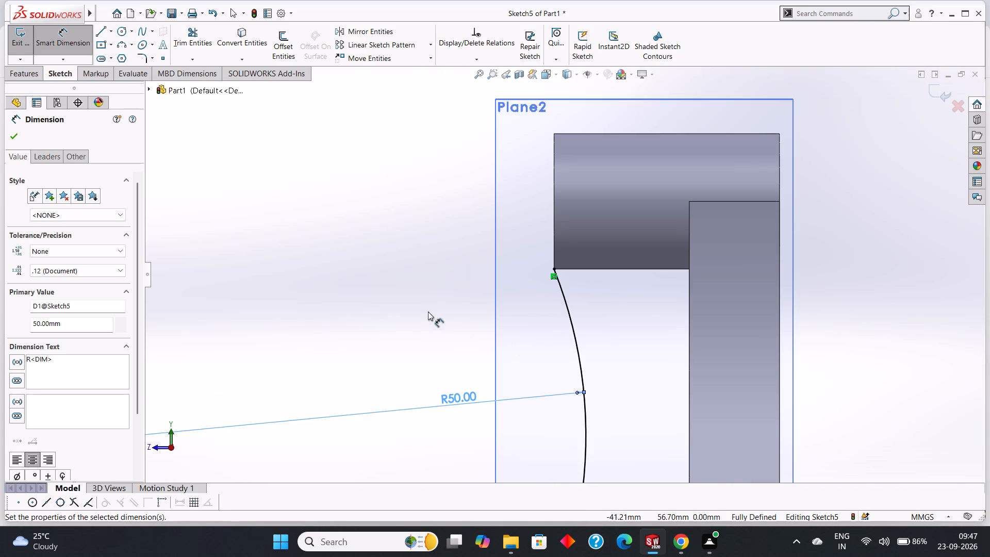
pyautogui.moveTo(438, 307); pyautogui.dragTo(485, 329, button='middle')
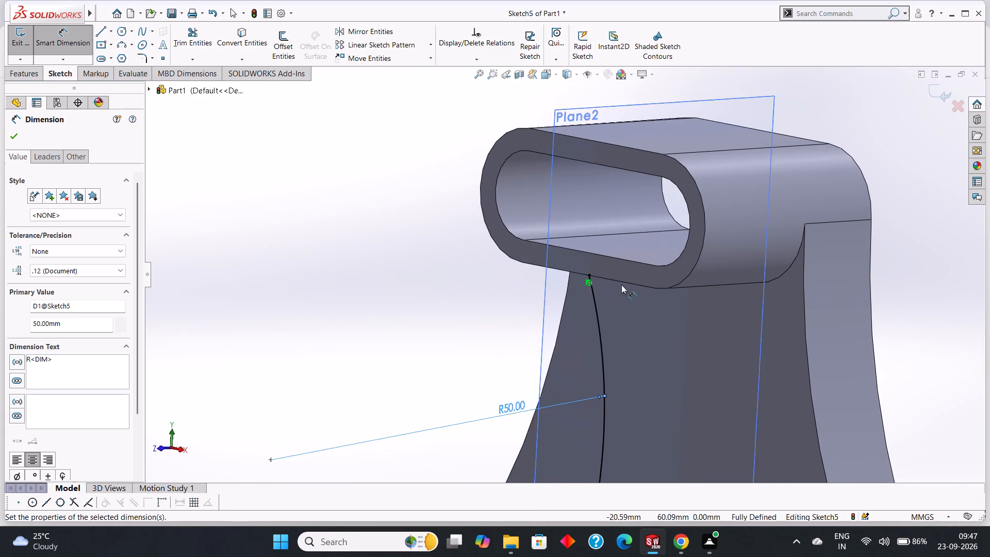
pyautogui.scroll(-3, 621, 285)
pyautogui.scroll(7, 620, 283)
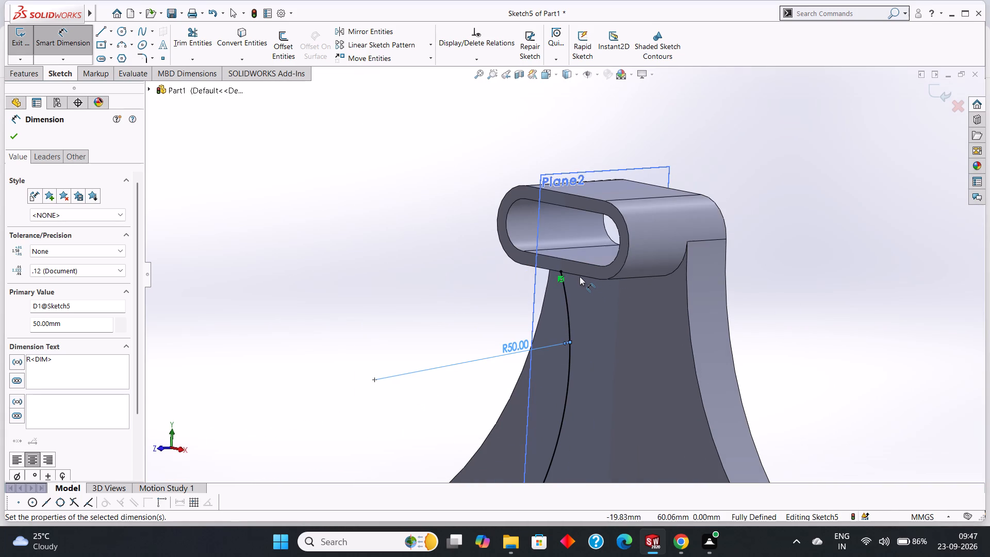
pyautogui.press('Escape')
# Create a 10 mm thick rib from the arc sketch, thickened on both sides, with the material side flipped toward the support.
pyautogui.scroll(4, 587, 304)
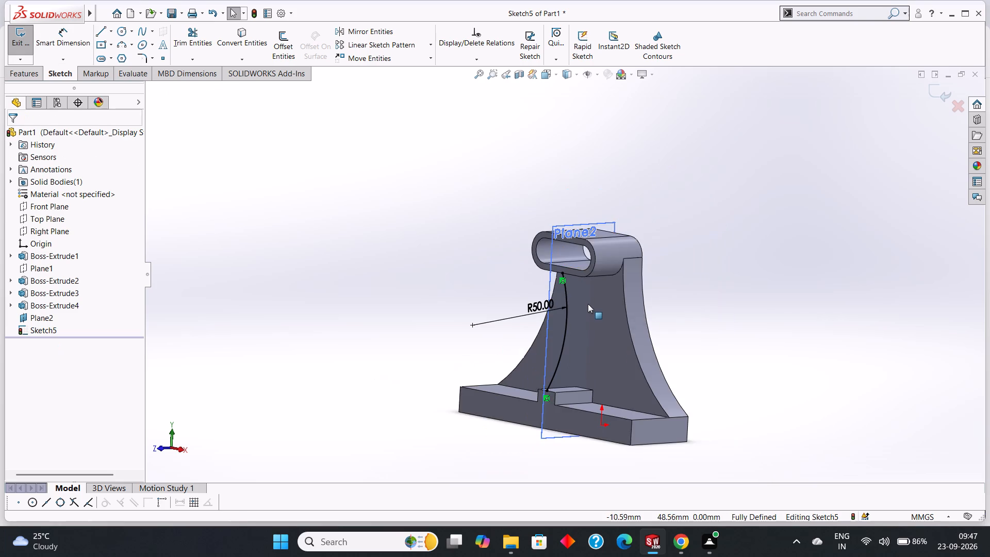
pyautogui.scroll(2, 588, 304)
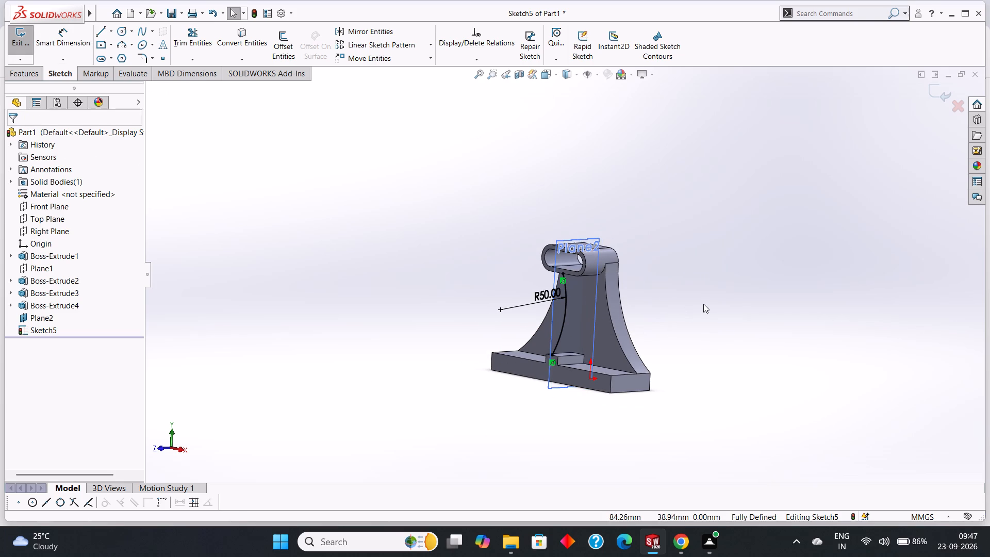
pyautogui.moveTo(717, 322); pyautogui.dragTo(736, 352, button='middle')
pyautogui.moveTo(733, 352); pyautogui.dragTo(697, 334, button='middle')
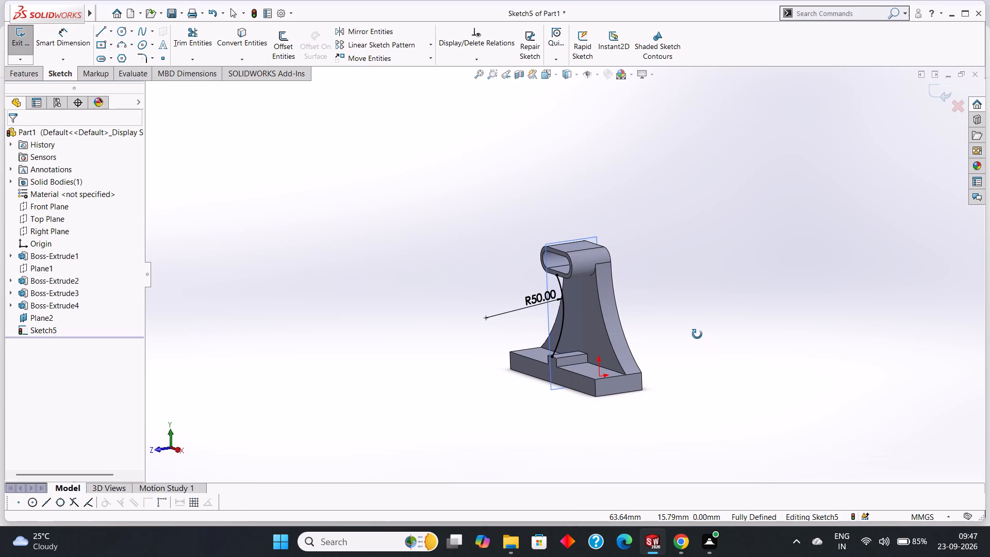
pyautogui.moveTo(697, 334); pyautogui.dragTo(701, 333, button='middle')
pyautogui.scroll(-1, 701, 333)
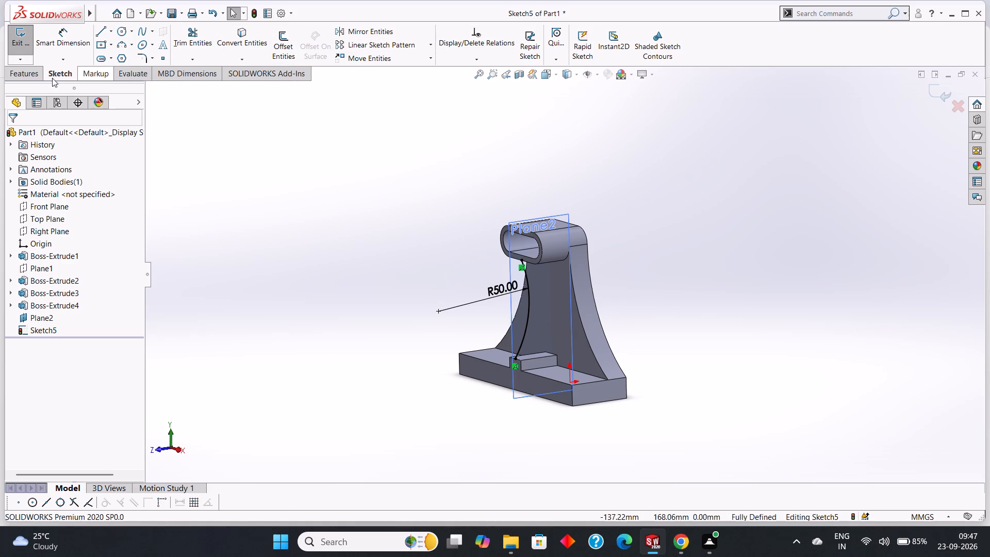
pyautogui.click(35, 72)
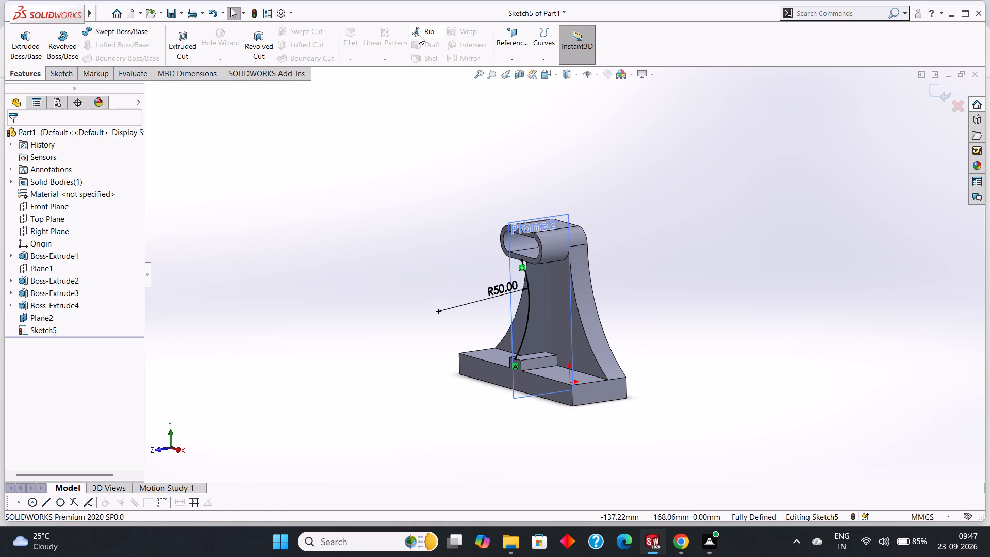
pyautogui.click(419, 34)
pyautogui.moveTo(391, 205); pyautogui.dragTo(414, 219, button='middle')
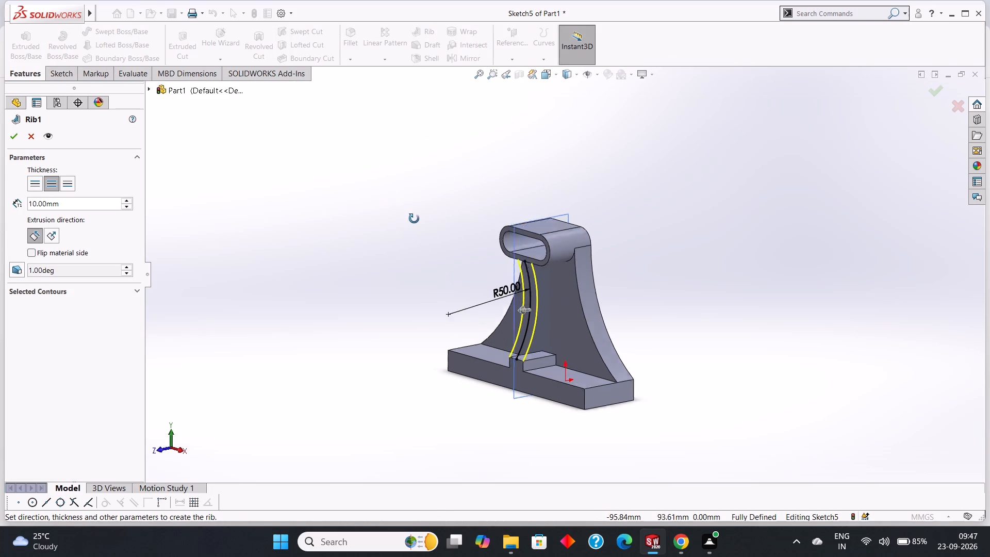
pyautogui.moveTo(414, 219); pyautogui.dragTo(435, 195, button='middle')
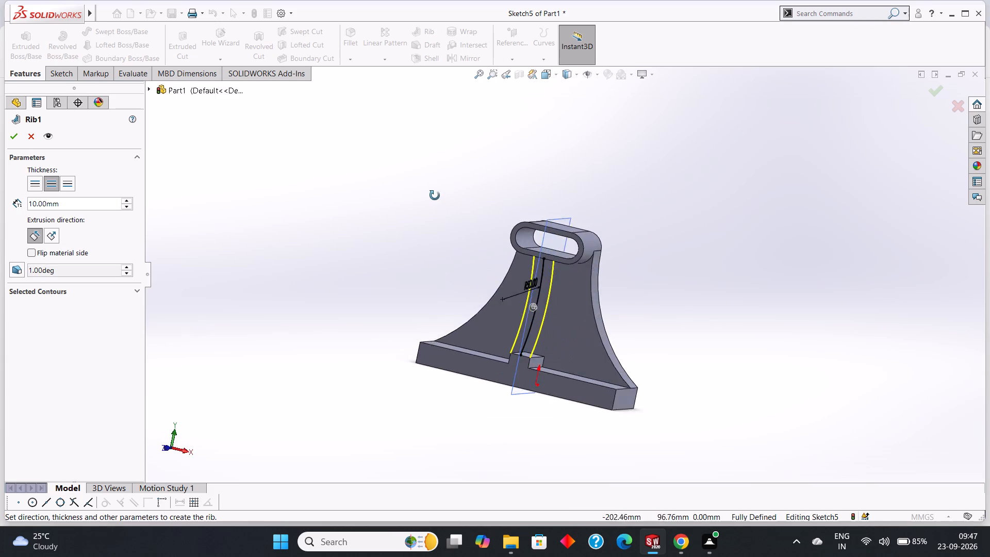
pyautogui.moveTo(435, 195); pyautogui.dragTo(401, 199, button='middle')
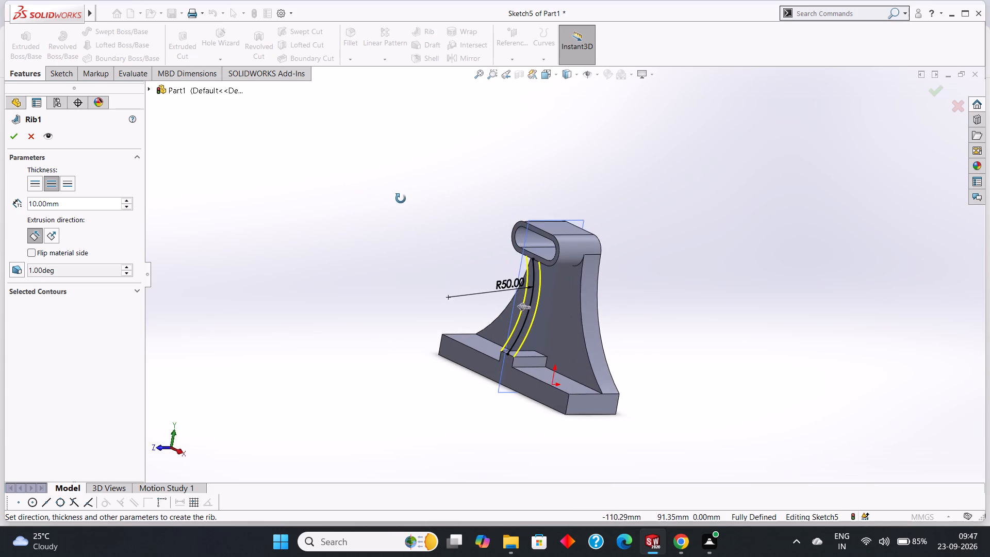
pyautogui.moveTo(401, 199); pyautogui.dragTo(413, 210, button='middle')
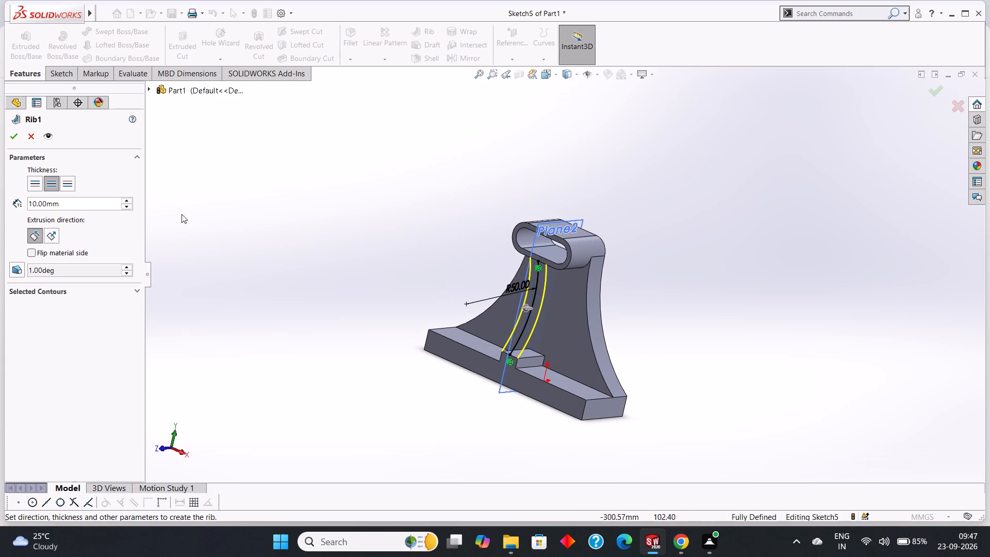
pyautogui.moveTo(317, 238); pyautogui.dragTo(375, 270, button='middle')
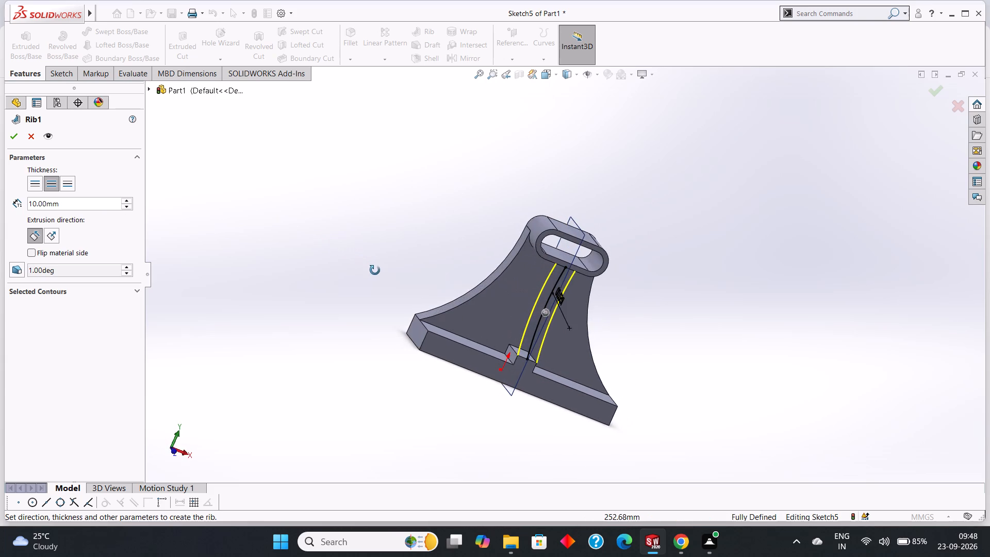
pyautogui.moveTo(375, 270); pyautogui.dragTo(324, 183, button='middle')
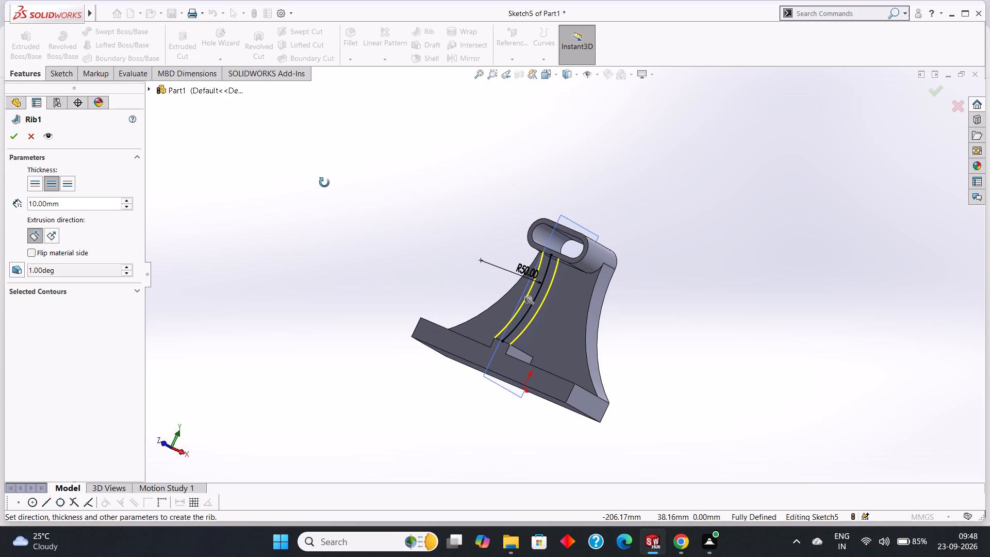
pyautogui.moveTo(324, 183); pyautogui.dragTo(307, 189, button='middle')
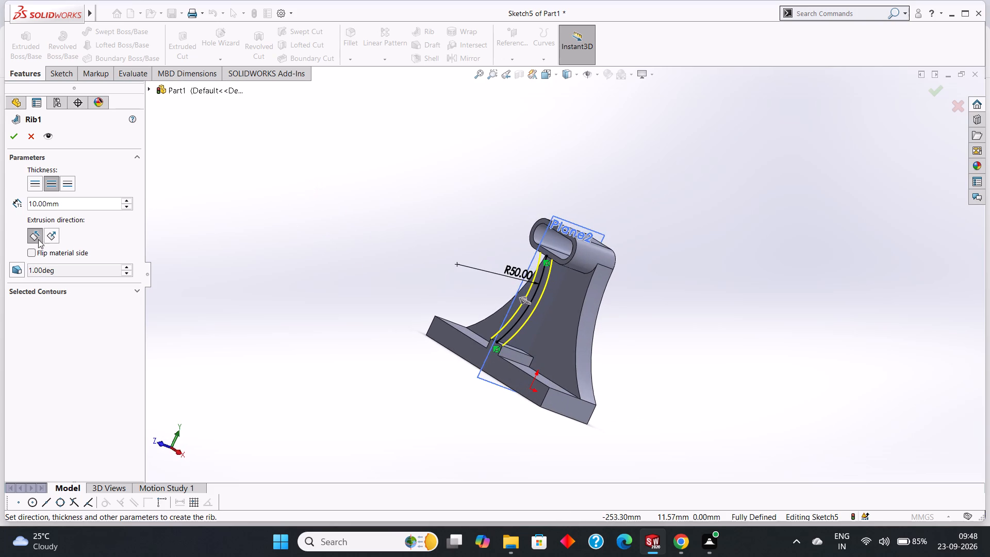
pyautogui.click(35, 251)
pyautogui.click(14, 138)
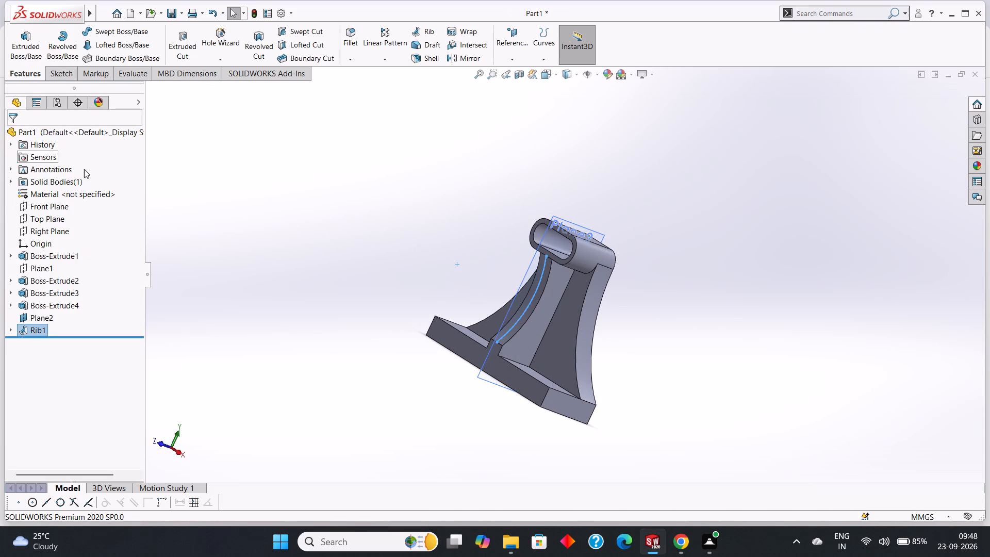
# Hide Plane2.
pyautogui.click(735, 280)
pyautogui.moveTo(738, 285); pyautogui.dragTo(775, 307, button='middle')
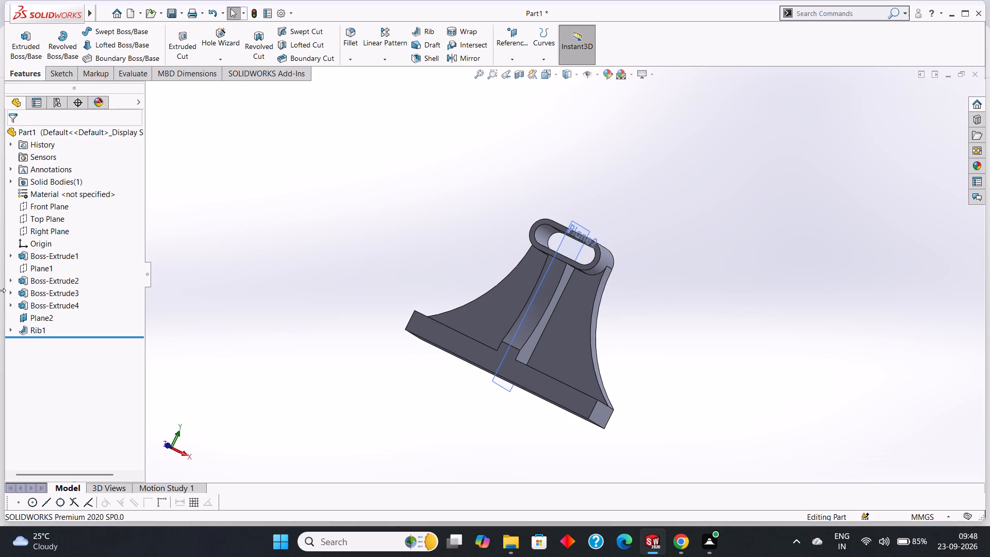
pyautogui.click(39, 319)
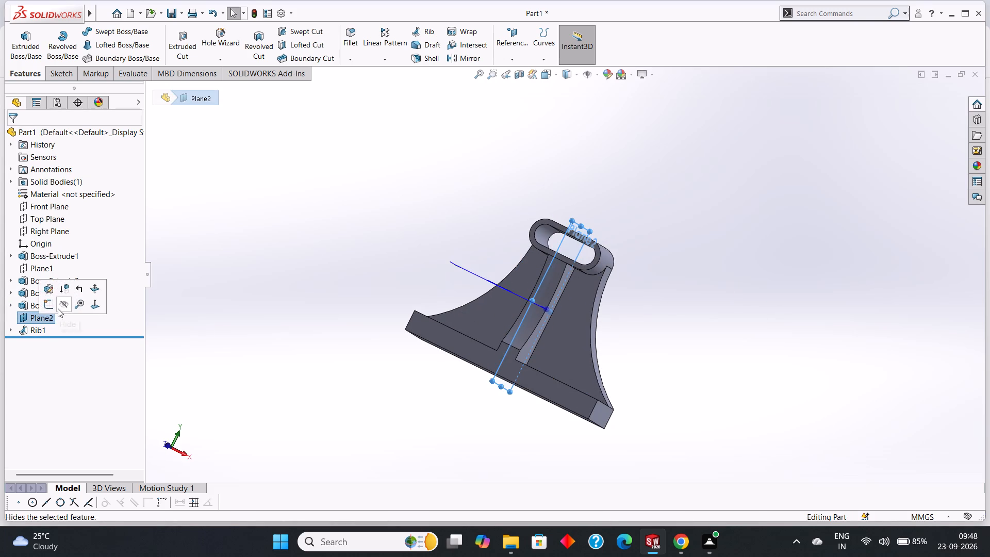
pyautogui.click(64, 304)
pyautogui.click(727, 288)
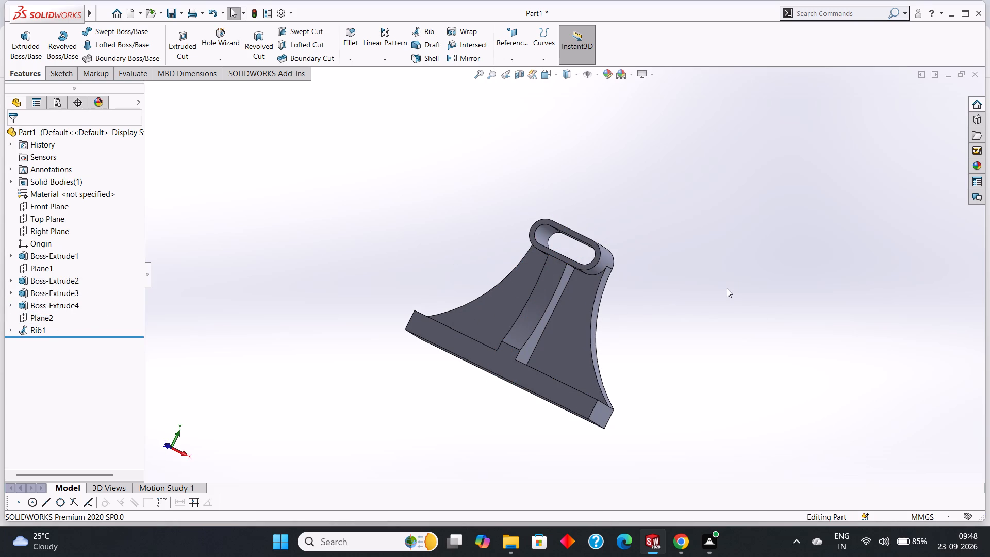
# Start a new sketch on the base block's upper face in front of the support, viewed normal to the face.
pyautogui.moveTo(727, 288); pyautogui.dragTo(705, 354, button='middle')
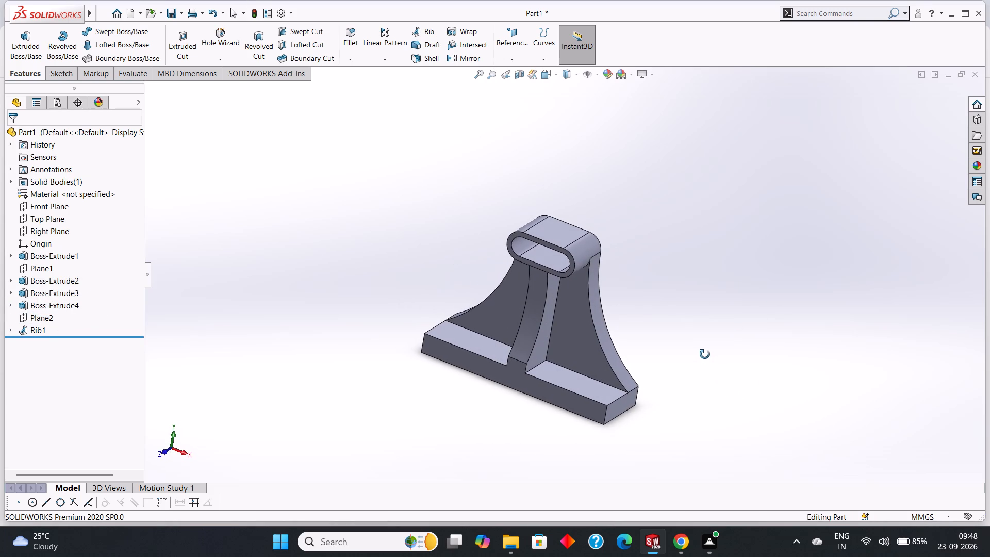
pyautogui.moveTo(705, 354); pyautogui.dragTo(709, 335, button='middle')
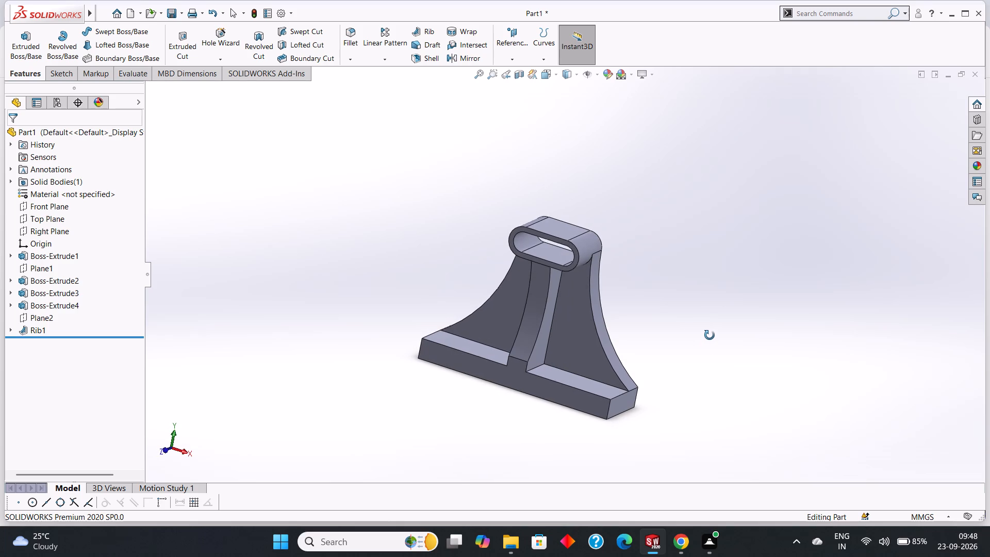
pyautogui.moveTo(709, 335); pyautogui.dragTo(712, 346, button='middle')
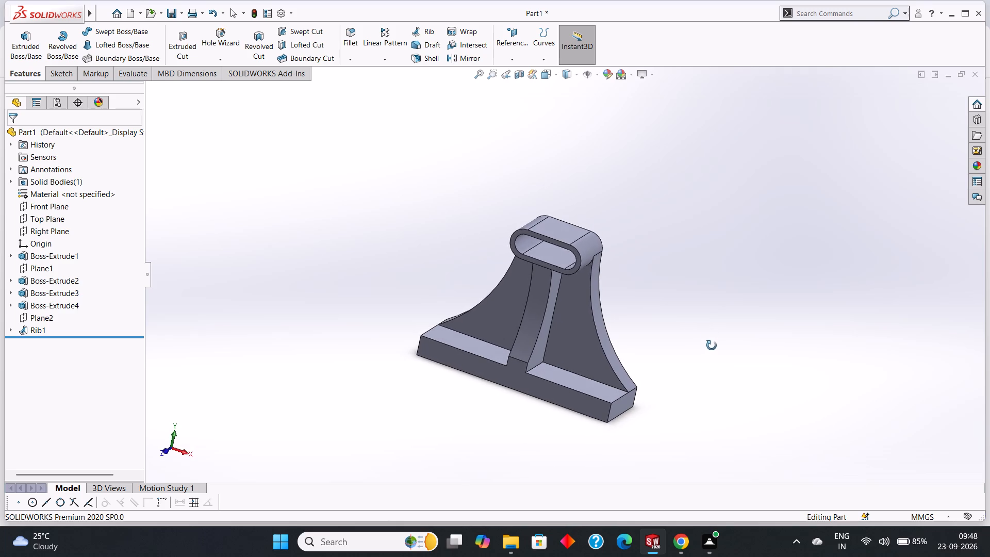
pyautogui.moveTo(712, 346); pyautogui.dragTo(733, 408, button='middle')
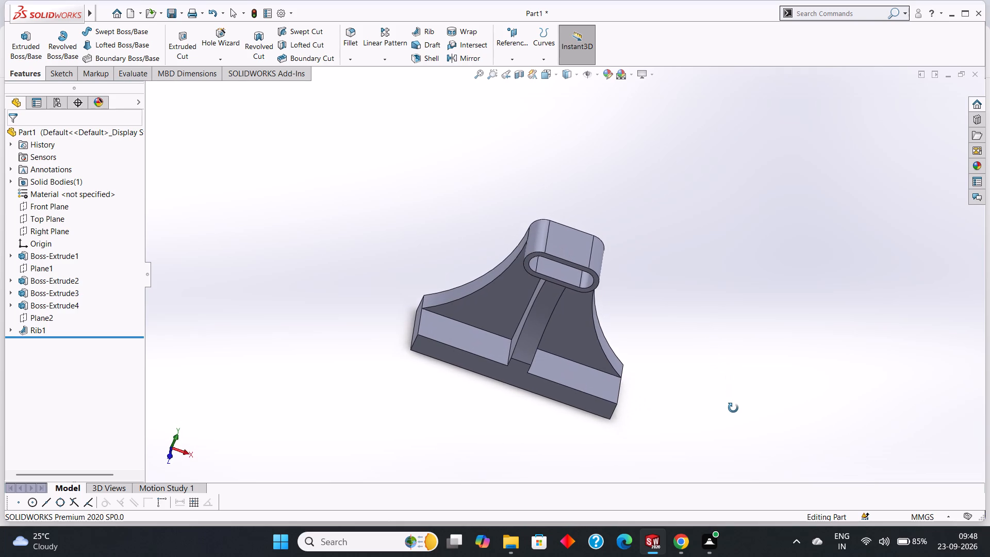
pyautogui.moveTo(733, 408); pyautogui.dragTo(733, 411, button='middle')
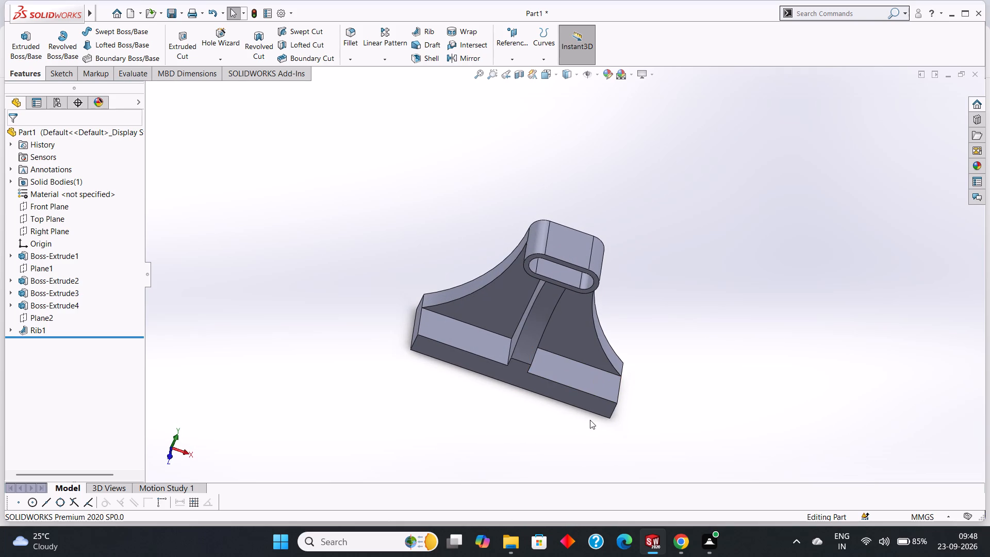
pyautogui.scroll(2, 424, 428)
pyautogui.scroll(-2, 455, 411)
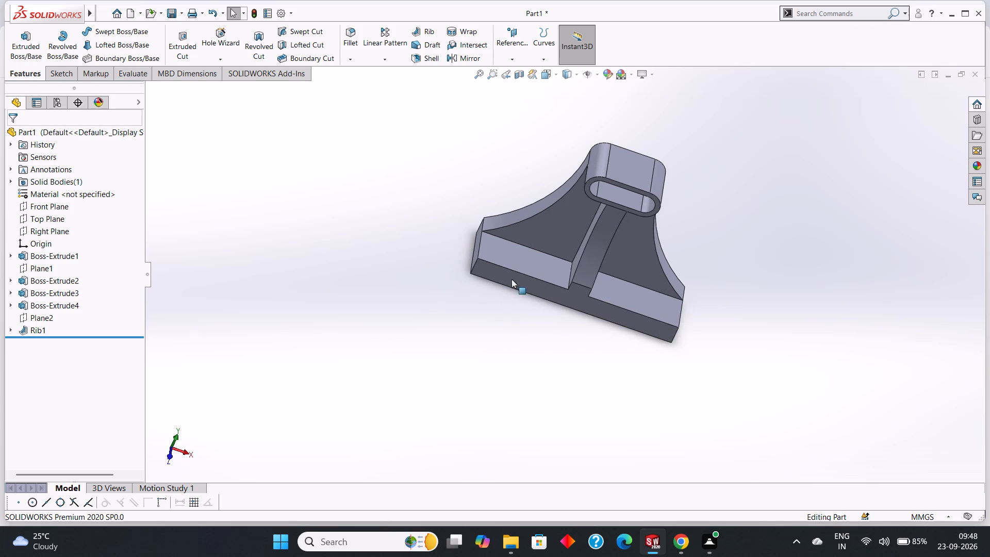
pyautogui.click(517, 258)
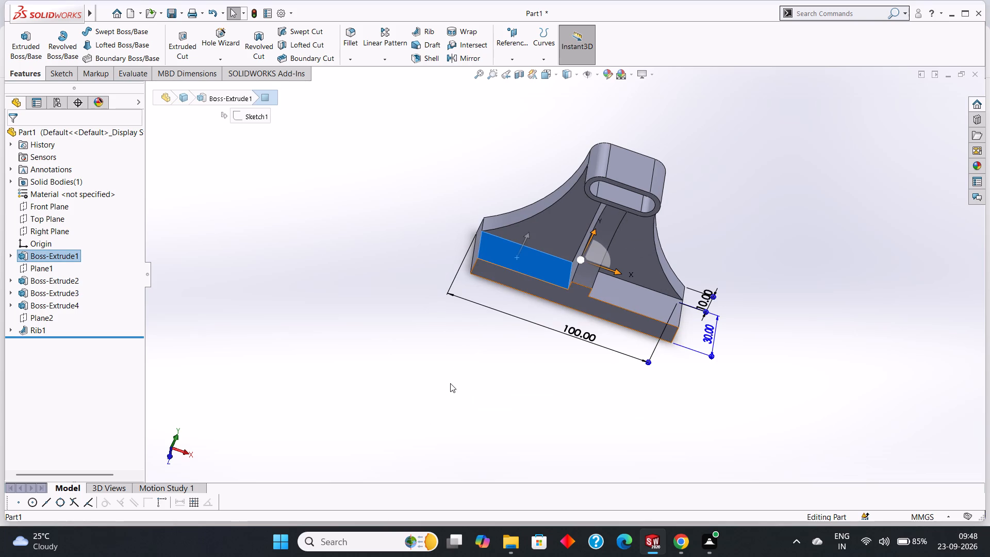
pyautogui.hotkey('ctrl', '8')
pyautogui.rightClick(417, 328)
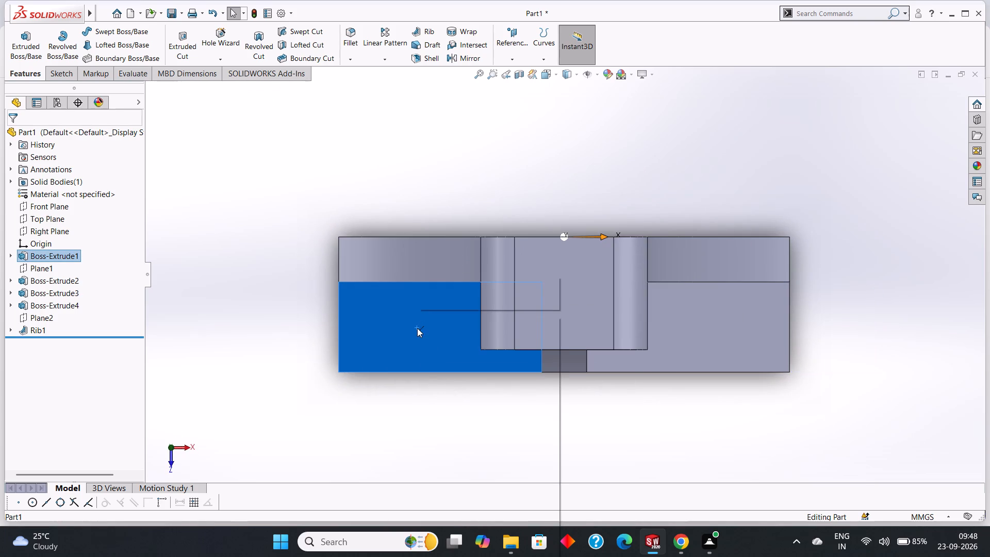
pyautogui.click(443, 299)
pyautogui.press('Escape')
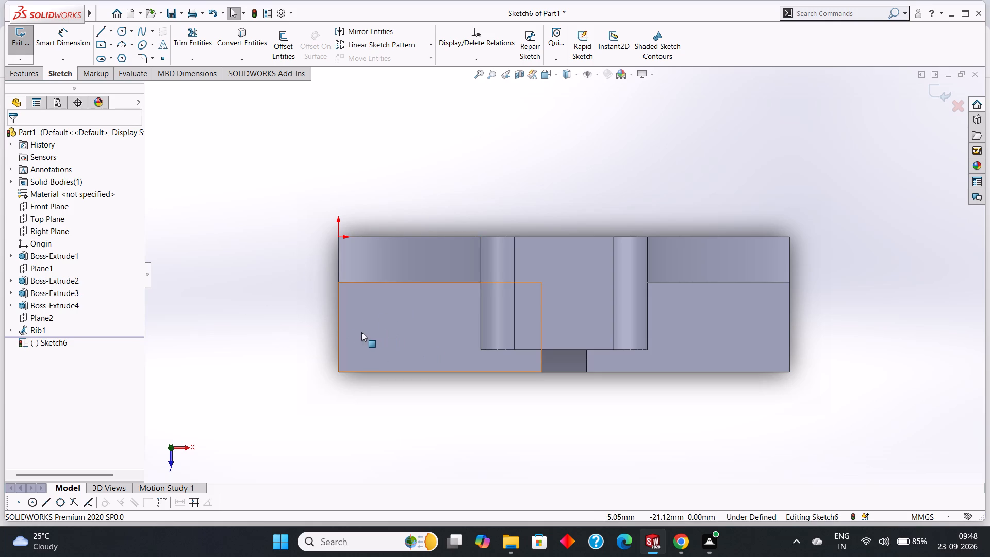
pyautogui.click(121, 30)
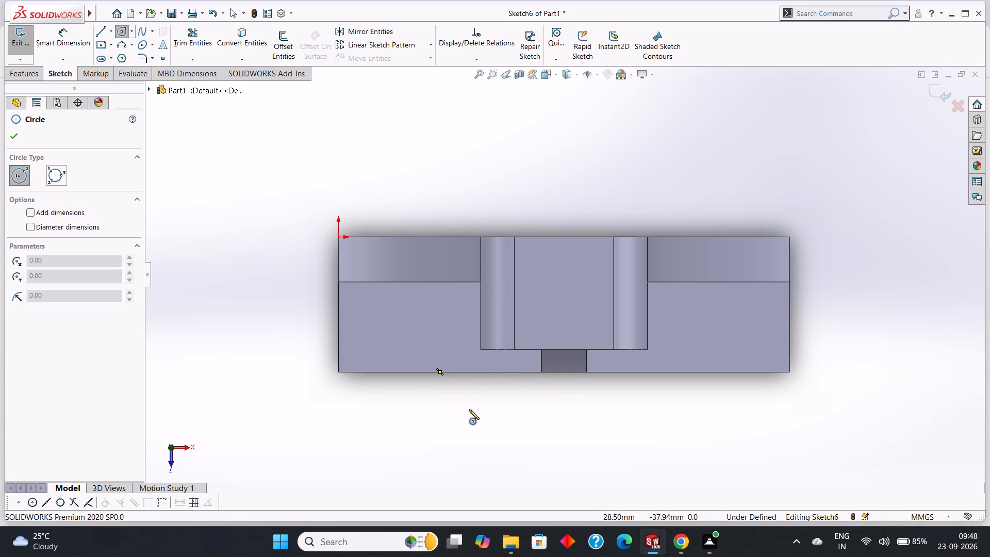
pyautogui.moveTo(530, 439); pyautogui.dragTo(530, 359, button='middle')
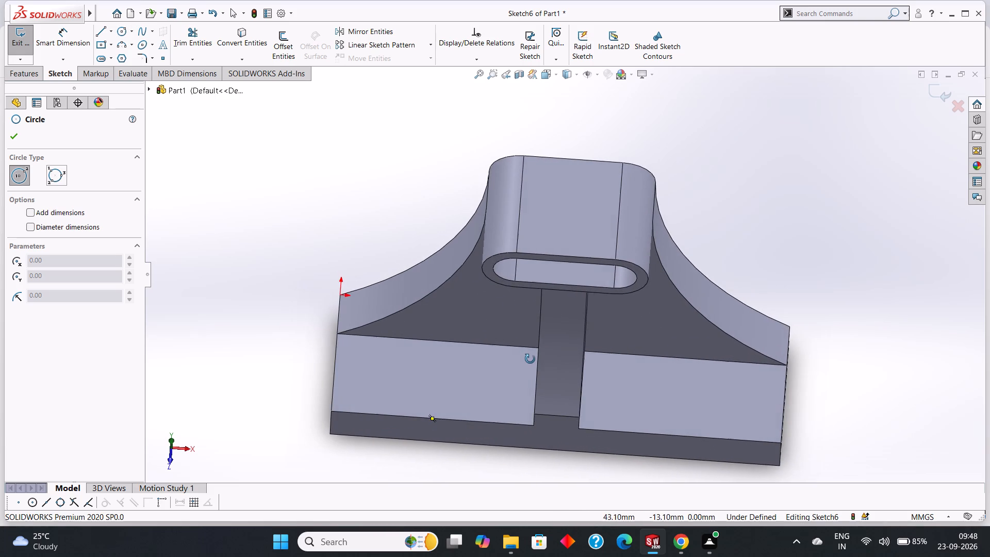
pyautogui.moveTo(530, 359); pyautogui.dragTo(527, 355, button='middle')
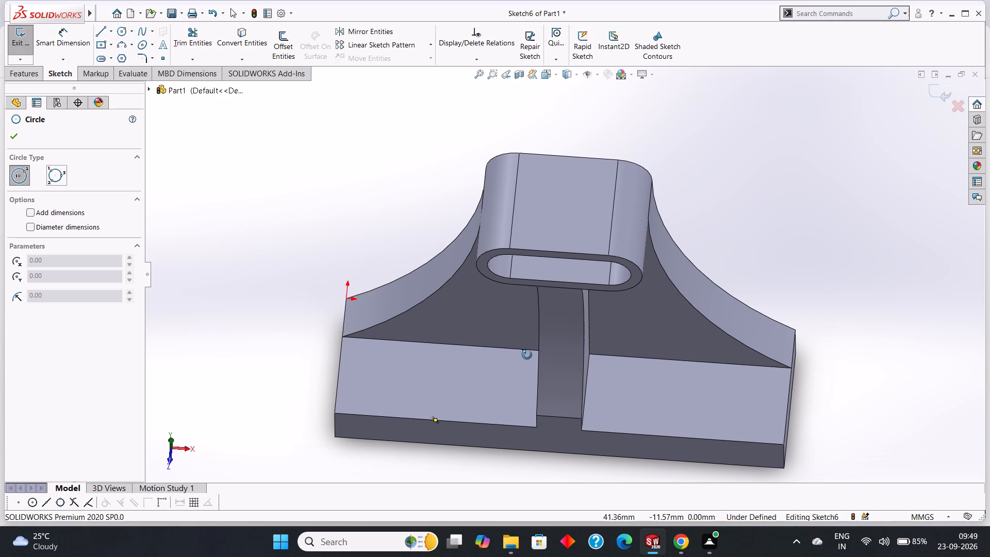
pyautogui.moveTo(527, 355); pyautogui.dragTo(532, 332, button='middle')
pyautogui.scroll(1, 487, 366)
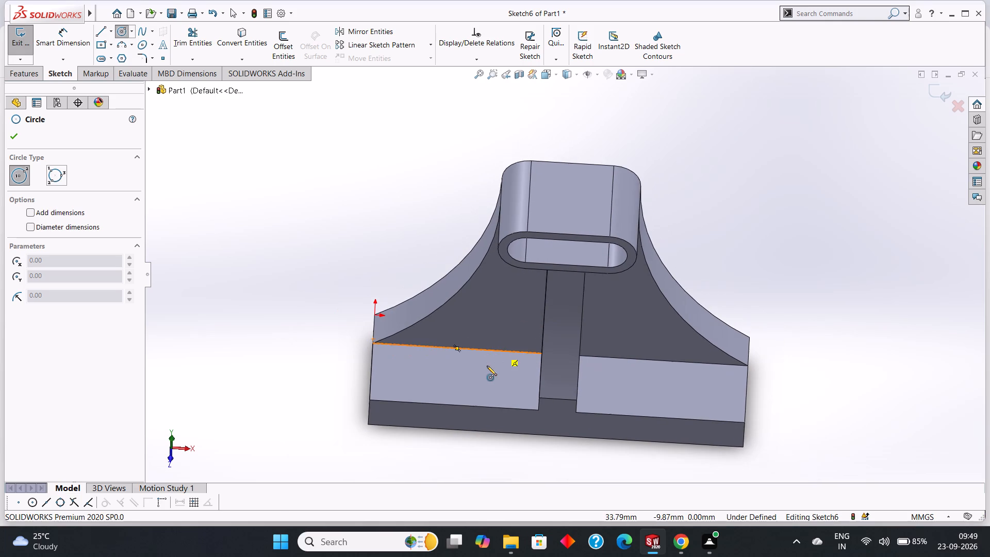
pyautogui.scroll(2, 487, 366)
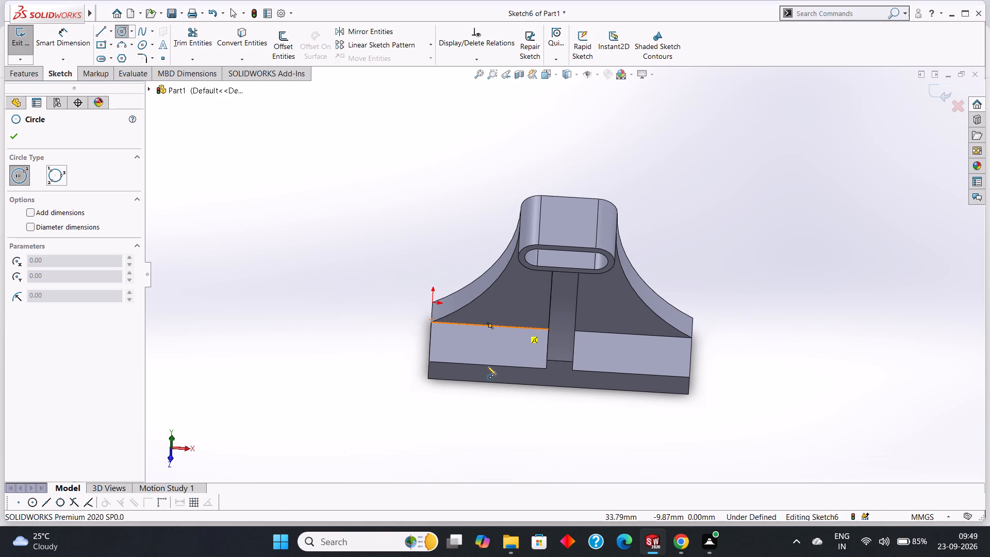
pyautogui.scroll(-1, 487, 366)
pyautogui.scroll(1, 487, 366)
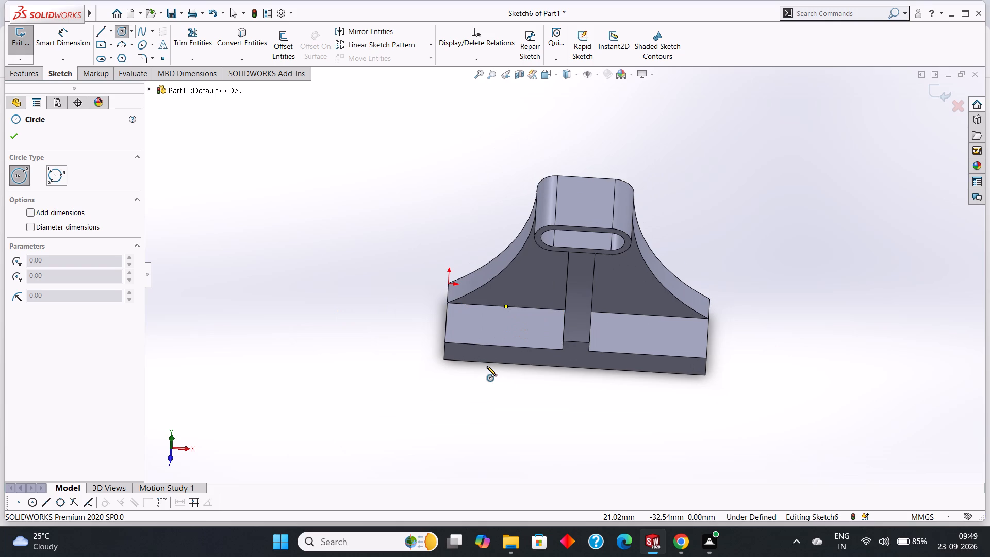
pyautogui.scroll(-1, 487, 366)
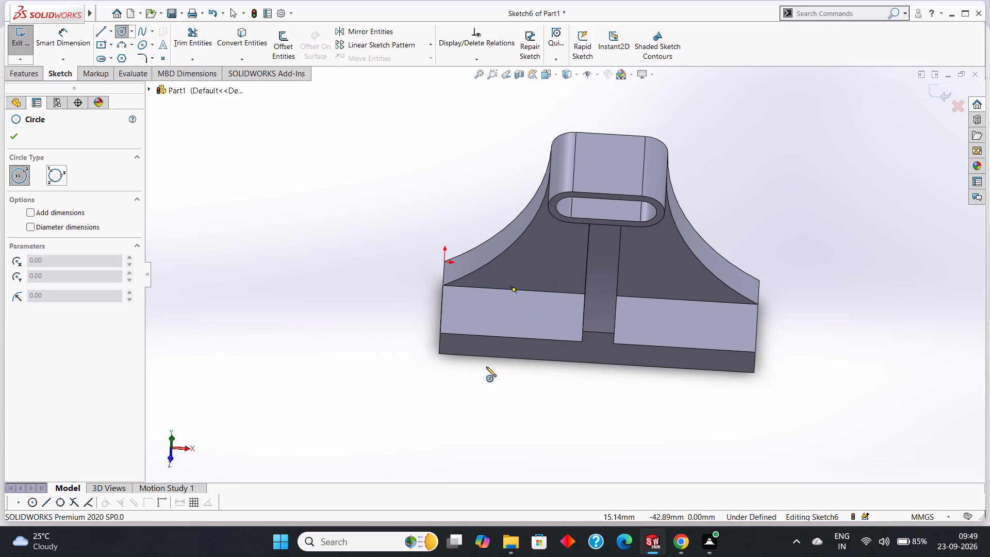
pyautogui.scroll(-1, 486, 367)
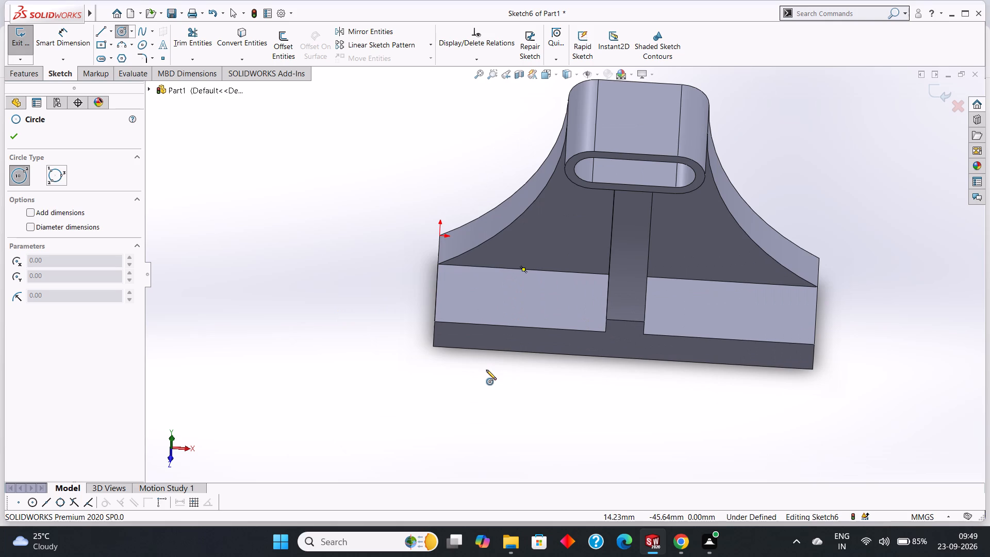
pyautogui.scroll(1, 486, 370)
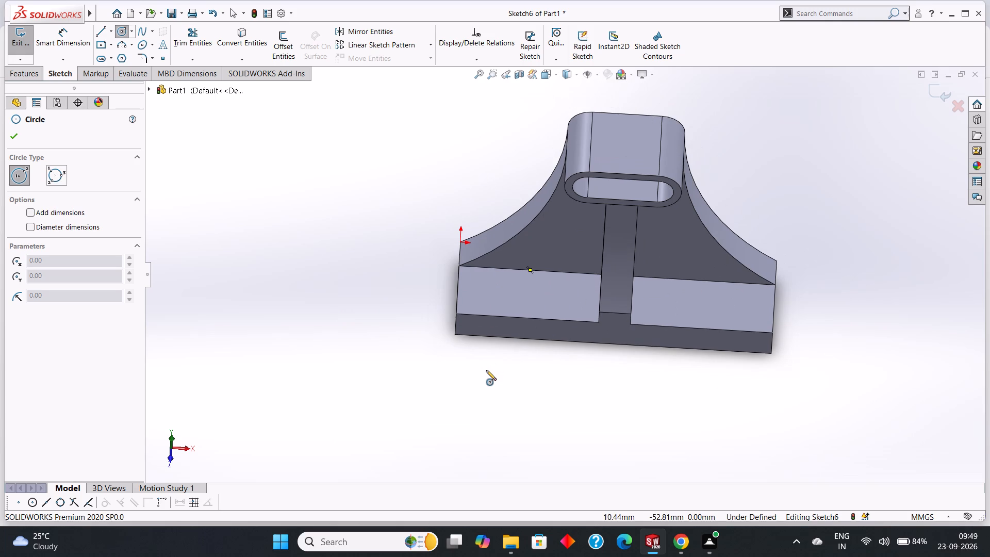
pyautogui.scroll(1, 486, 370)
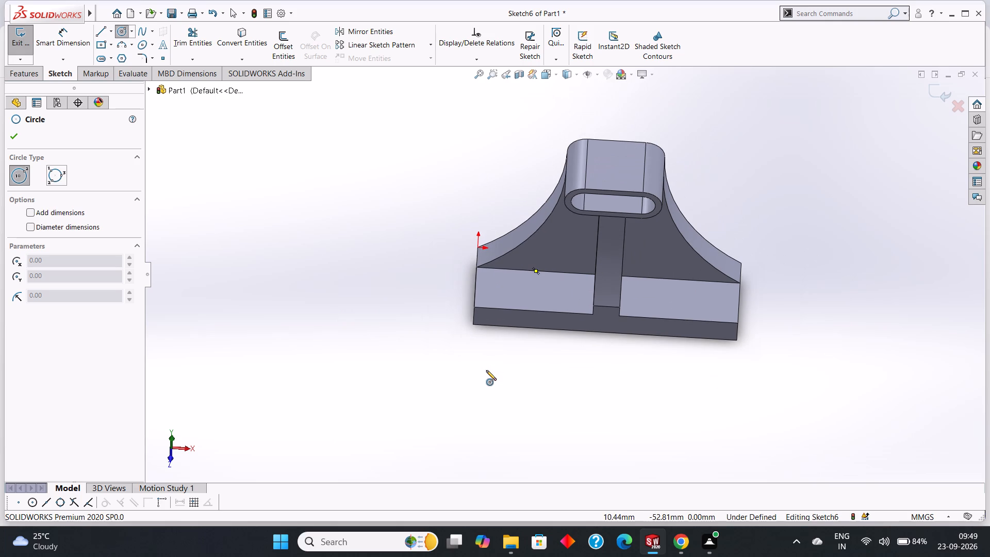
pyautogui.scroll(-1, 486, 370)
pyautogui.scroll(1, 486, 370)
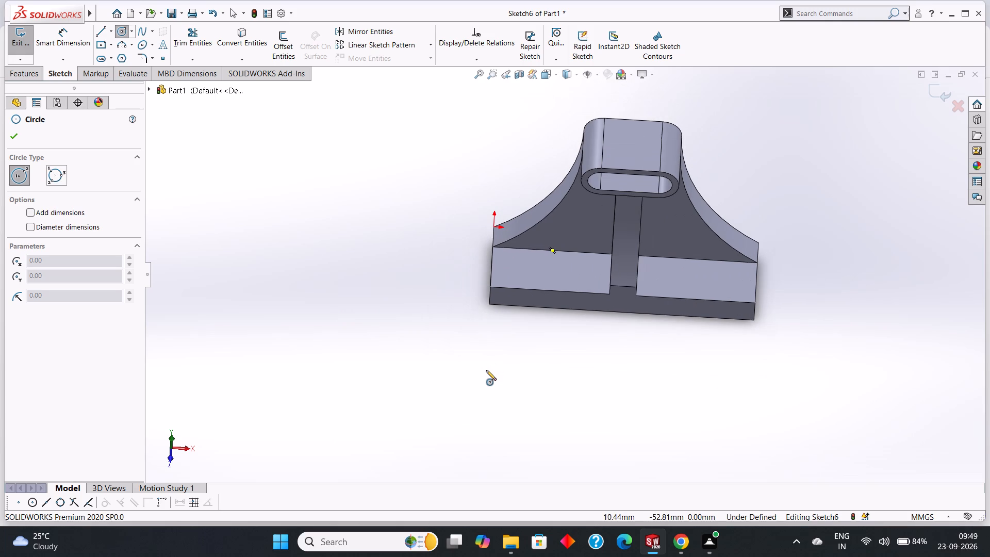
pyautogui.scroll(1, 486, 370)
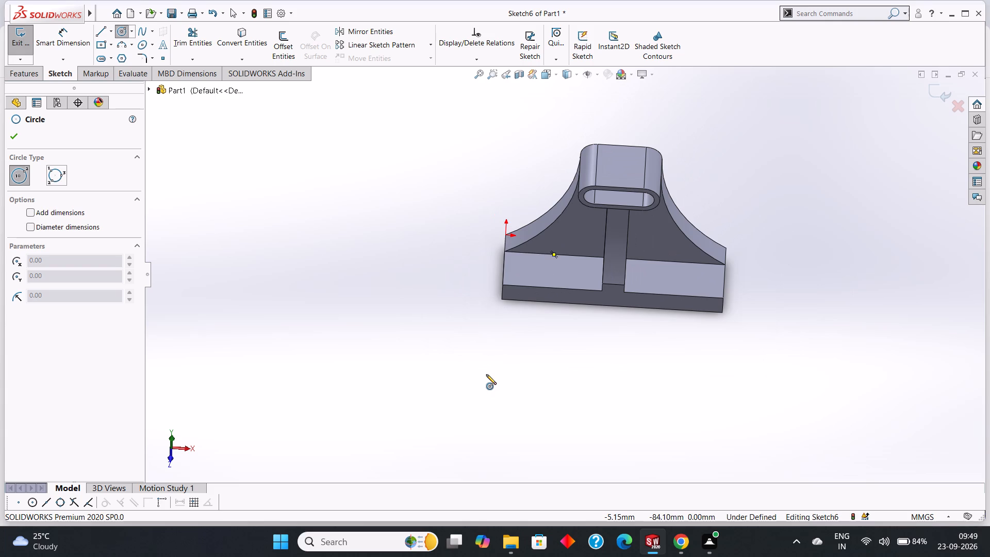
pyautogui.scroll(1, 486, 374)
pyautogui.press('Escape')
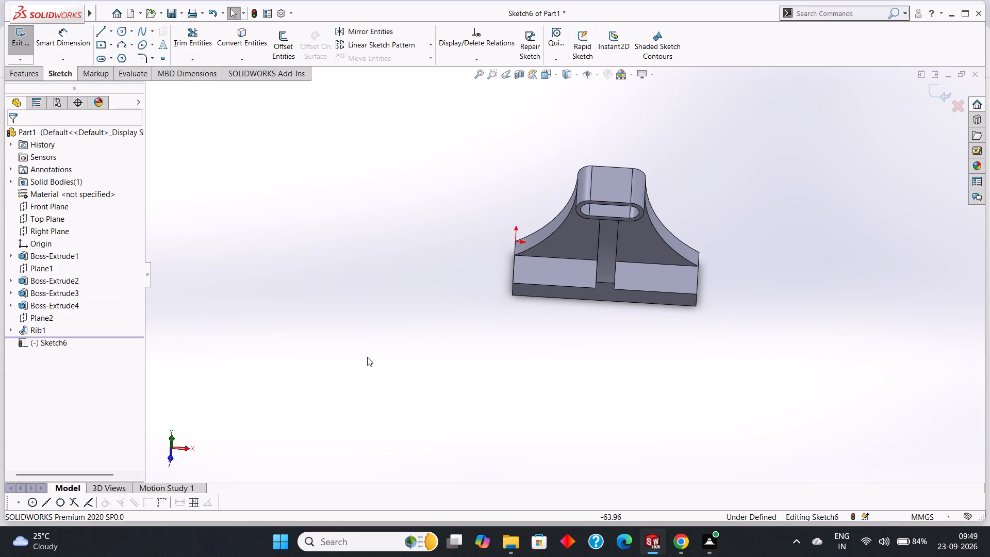
# Examine the arc-sided support's extrusion, its underlying Sketch3 and the support's front arc edge.
pyautogui.click(49, 290)
pyautogui.rightClick(49, 290)
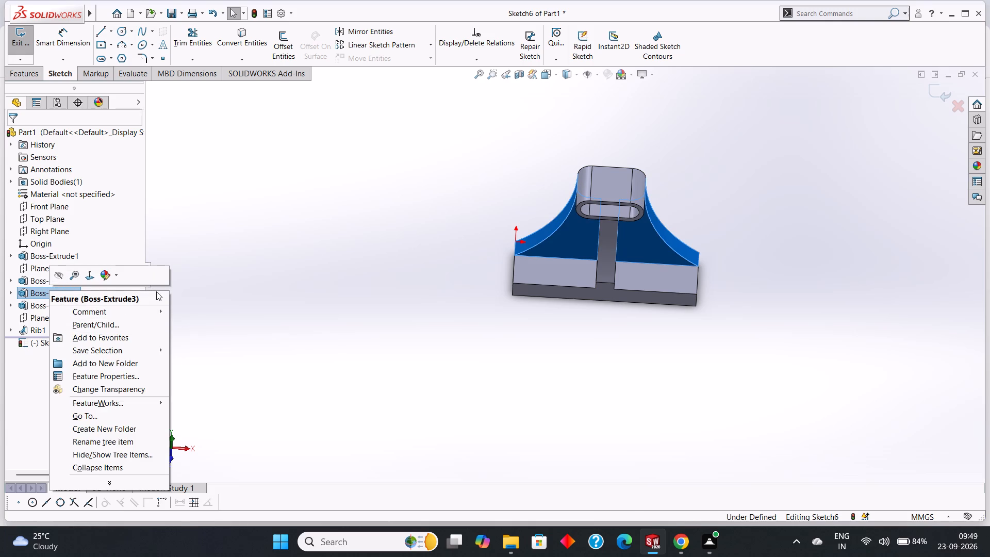
pyautogui.click(243, 250)
pyautogui.rightClick(44, 293)
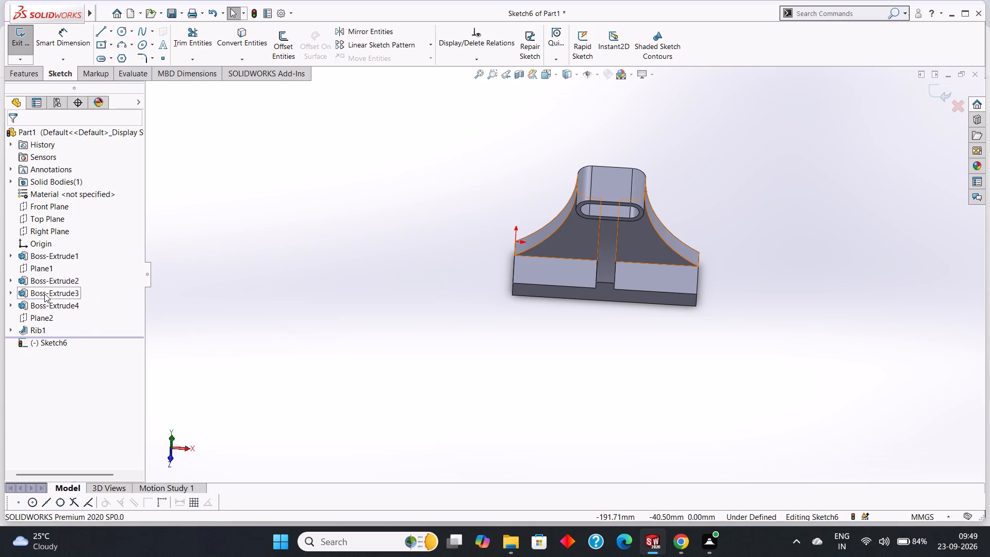
pyautogui.click(28, 293)
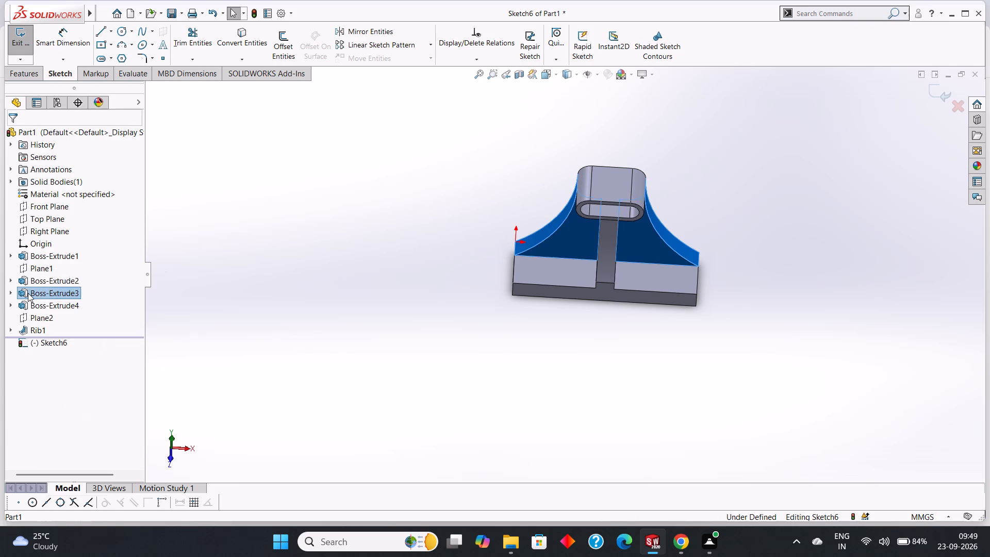
pyautogui.click(12, 294)
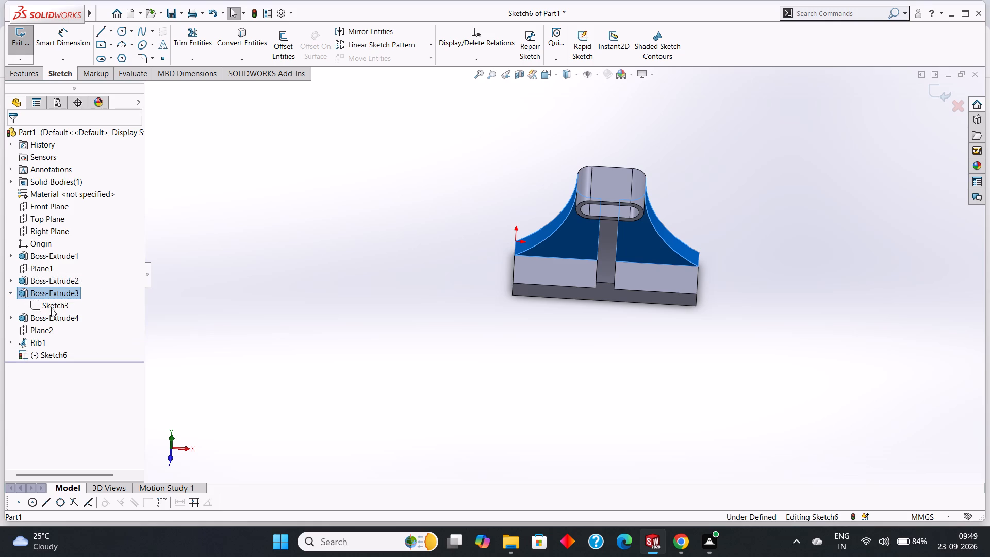
pyautogui.click(51, 308)
pyautogui.rightClick(53, 308)
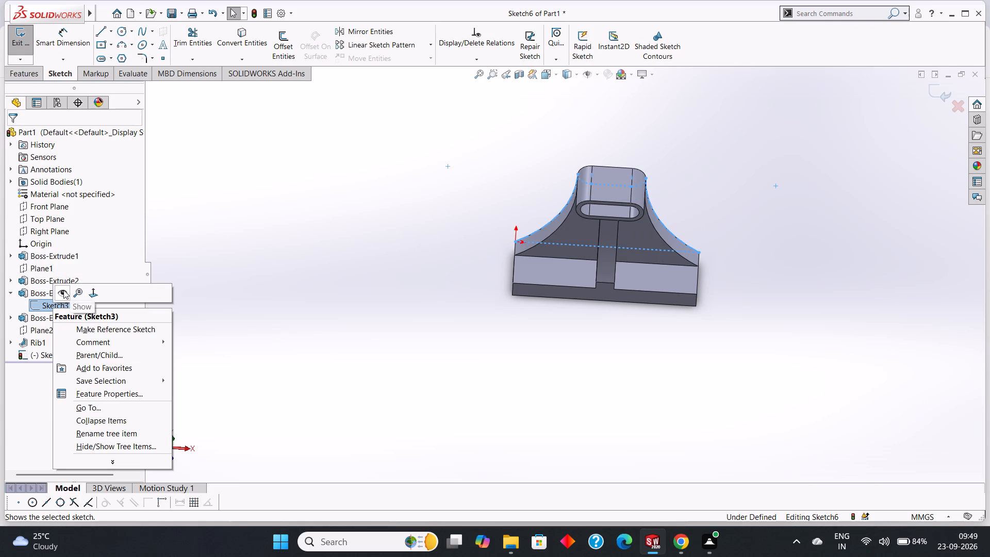
pyautogui.click(538, 305)
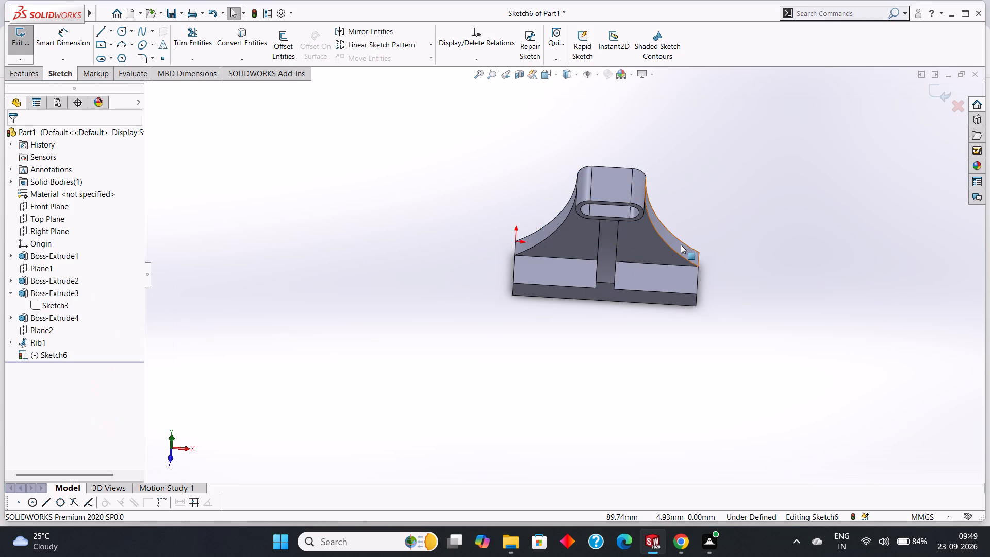
pyautogui.rightClick(681, 244)
pyautogui.click(568, 353)
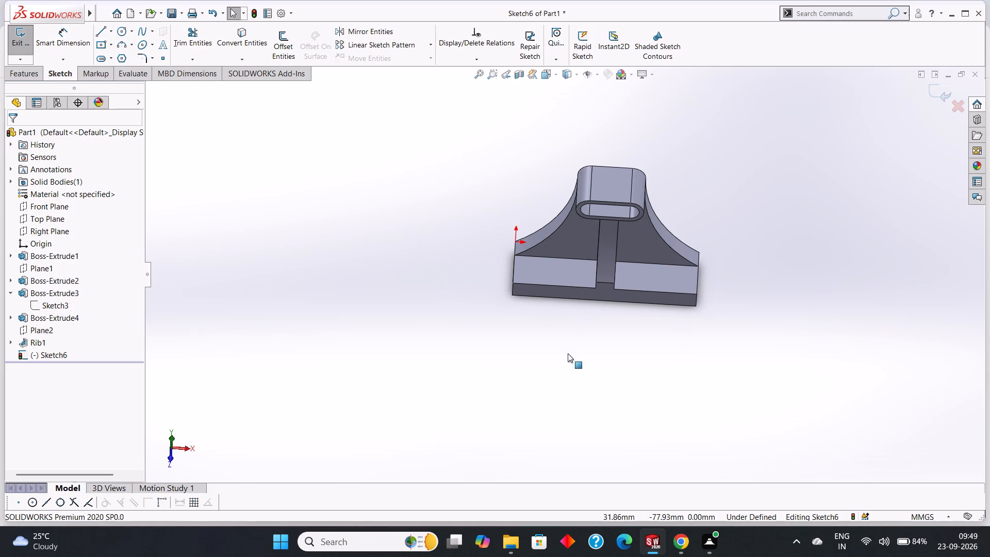
pyautogui.click(44, 316)
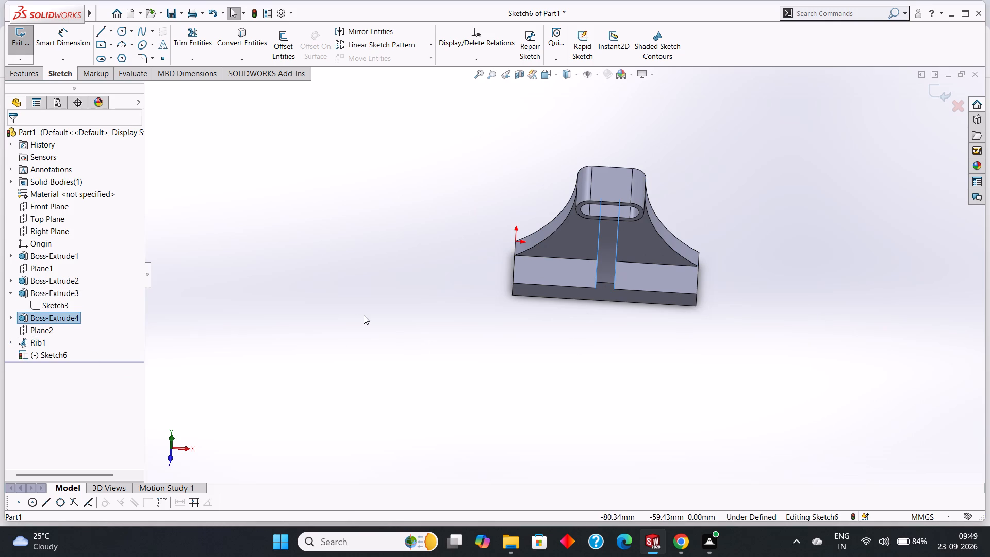
pyautogui.press('Escape')
pyautogui.click(558, 228)
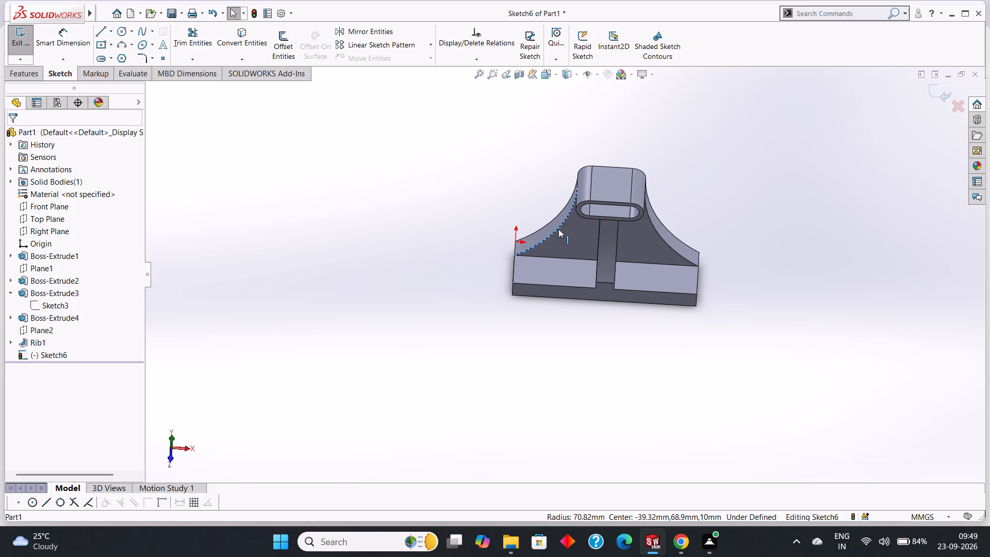
pyautogui.press('Escape')
pyautogui.press('Escape')
pyautogui.click(14, 291)
# Undo the new base-face sketch and the rib, going back to the 50 mm radius arc sketch on Plane2.
pyautogui.hotkey('ctrl', 'z')
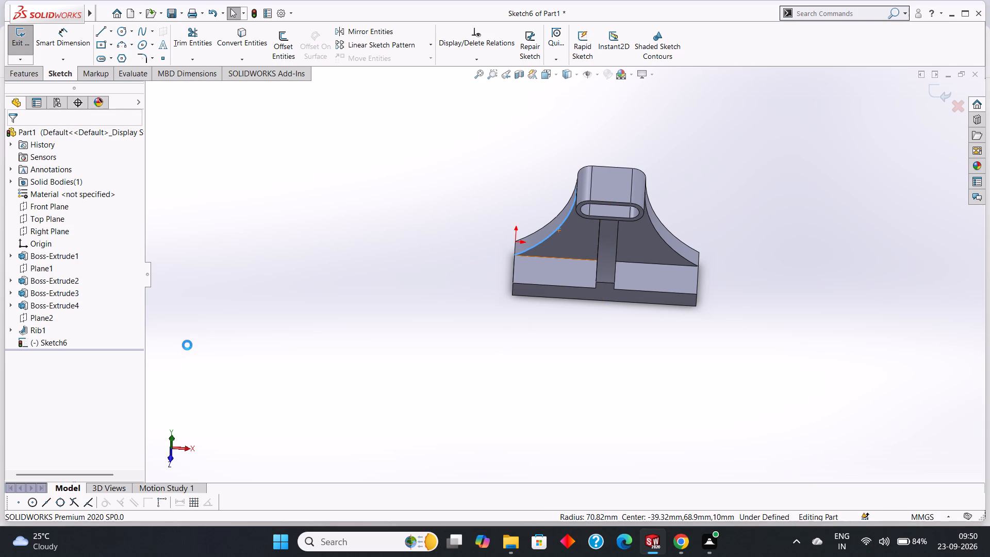
pyautogui.hotkey('ctrl', 'z')
pyautogui.hotkey('ctrl', 'z')
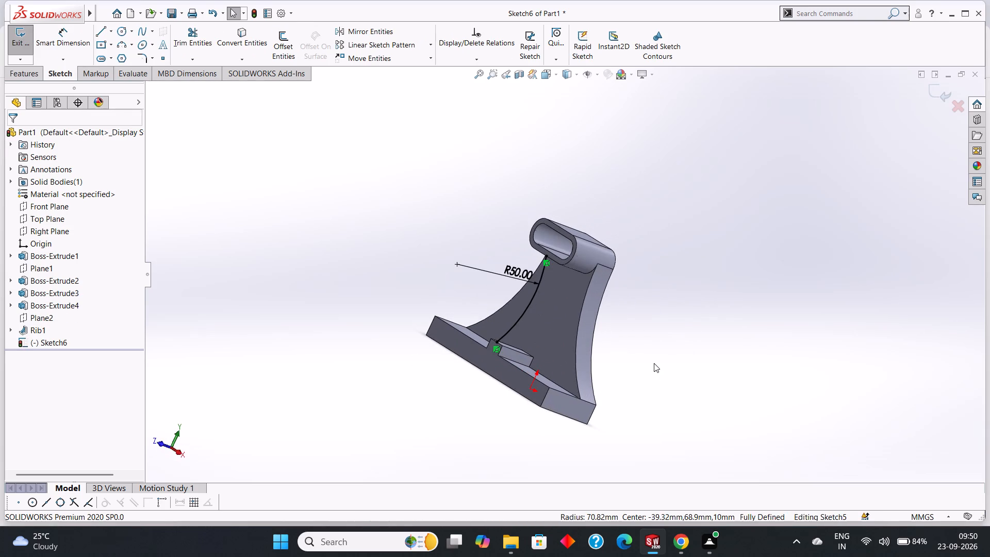
# Undo the arc sketch on Plane2 and the creation of Plane2 itself.
pyautogui.hotkey('ctrl', 'z')
pyautogui.hotkey('ctrl', 'z')
pyautogui.hotkey('ctrl', 'z')
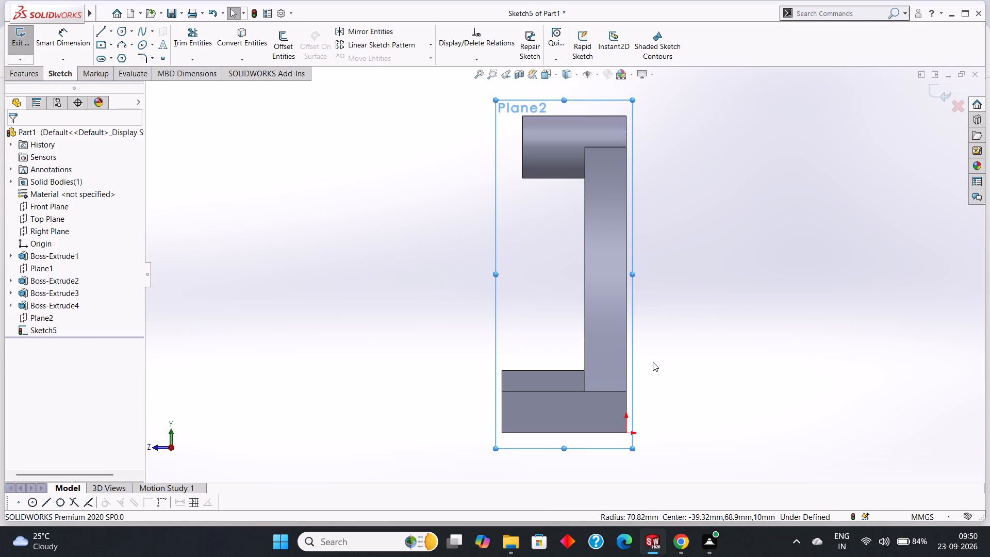
pyautogui.hotkey('ctrl', 'z')
pyautogui.hotkey('ctrl', 'z')
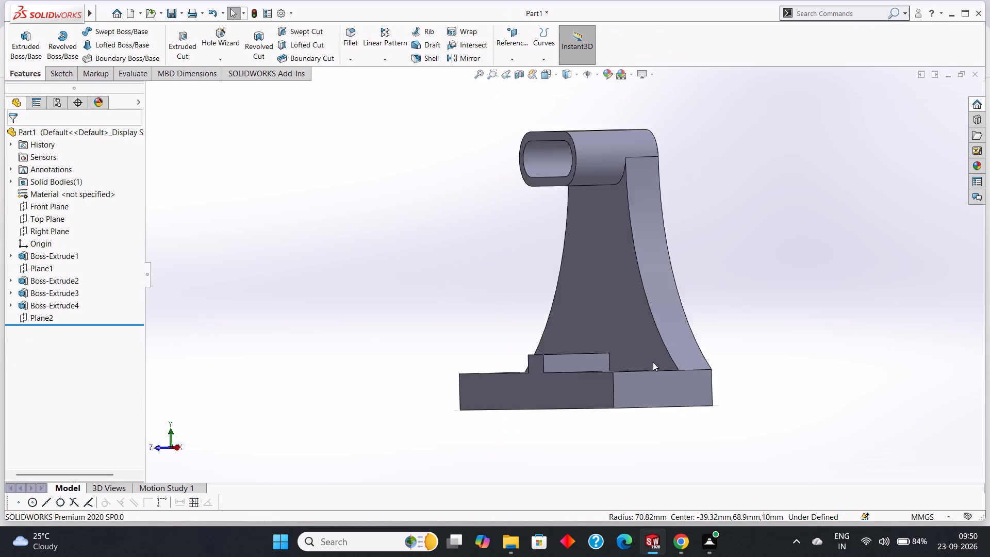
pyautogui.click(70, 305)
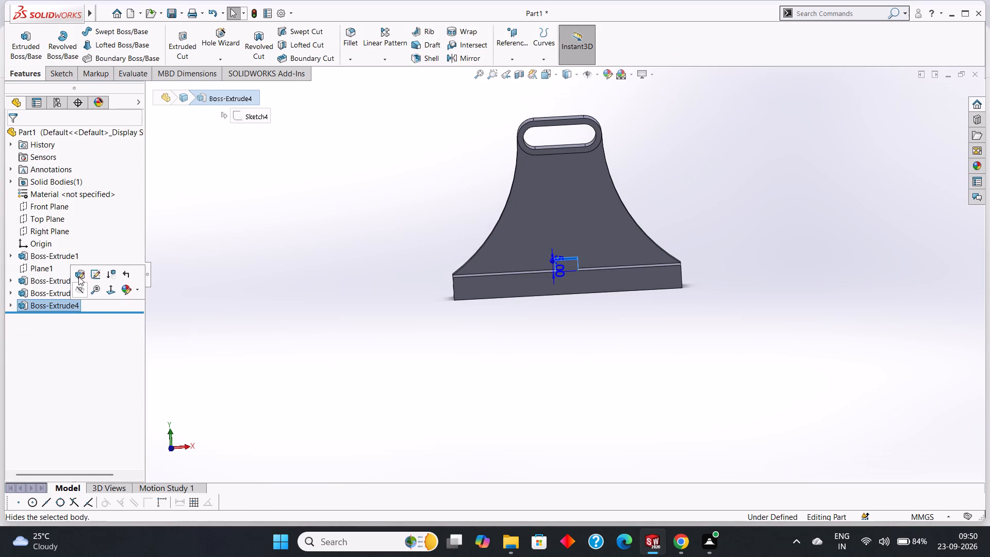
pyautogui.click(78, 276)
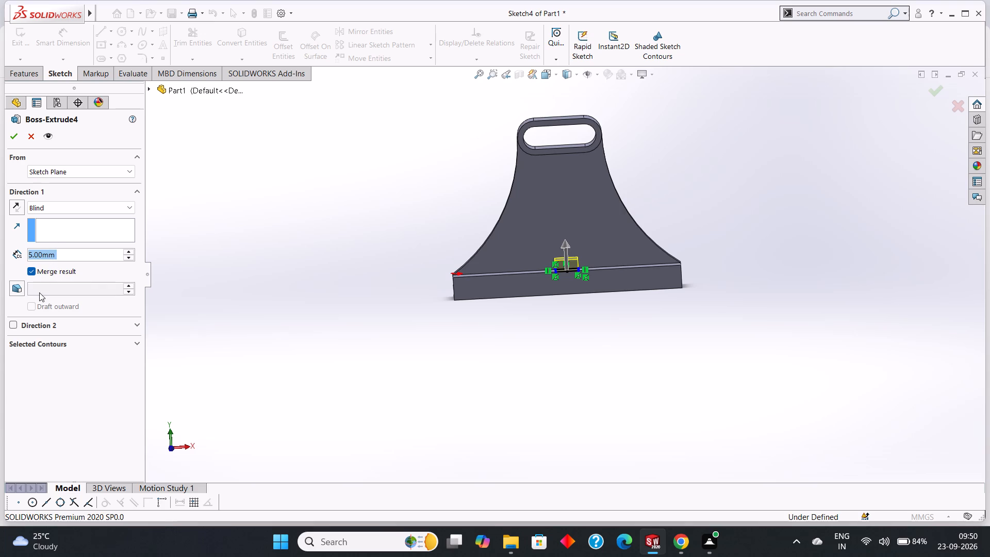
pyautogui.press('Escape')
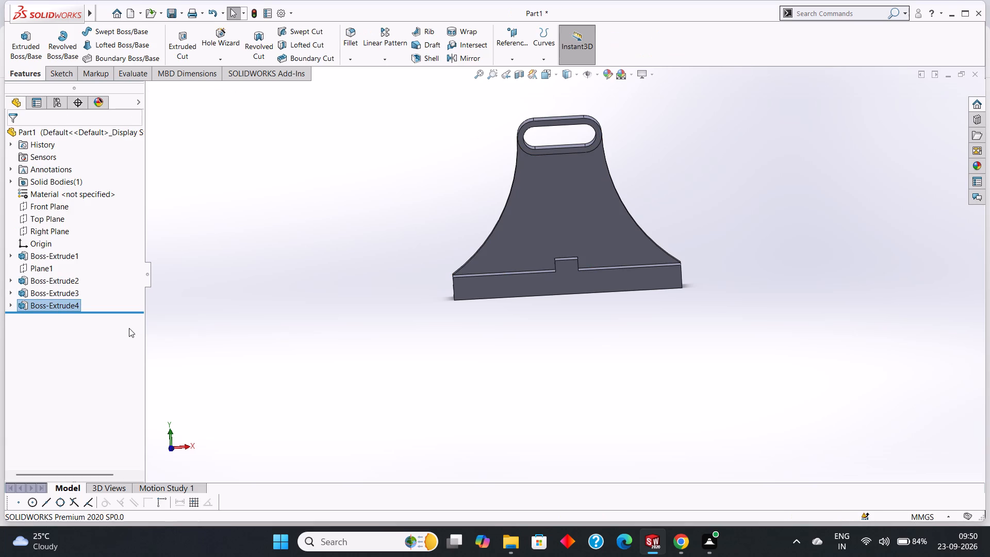
# Undo the small front block, its sketch and the support's extrusion, going back to the open arc-sided profile in Sketch3.
pyautogui.hotkey('ctrl', 'z')
pyautogui.hotkey('ctrl', 'z')
pyautogui.hotkey('ctrl', 'z')
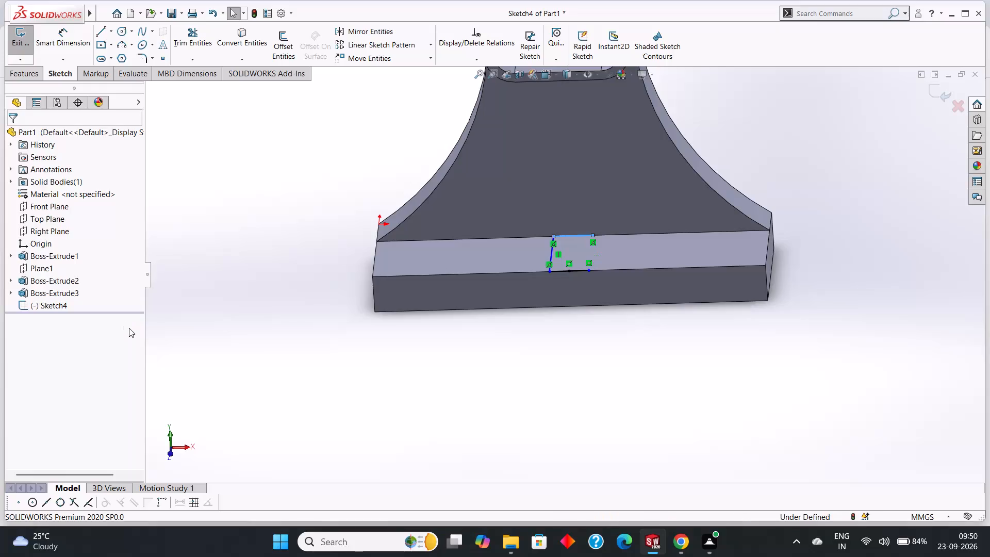
pyautogui.hotkey('ctrl', 'z')
pyautogui.hotkey('ctrl', 'z')
pyautogui.hotkey('ctrl', 'z')
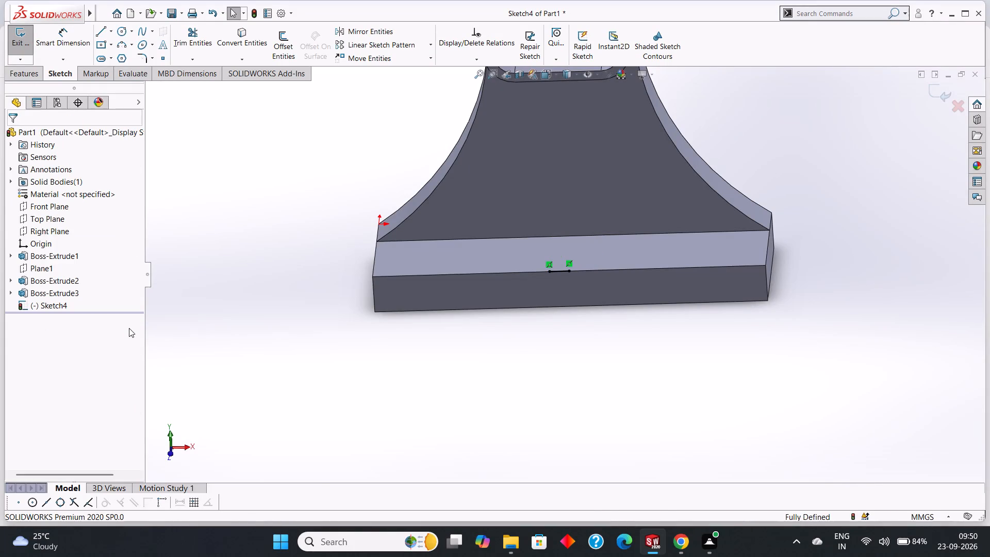
pyautogui.hotkey('ctrl', 'z')
pyautogui.hotkey('ctrl', 'z')
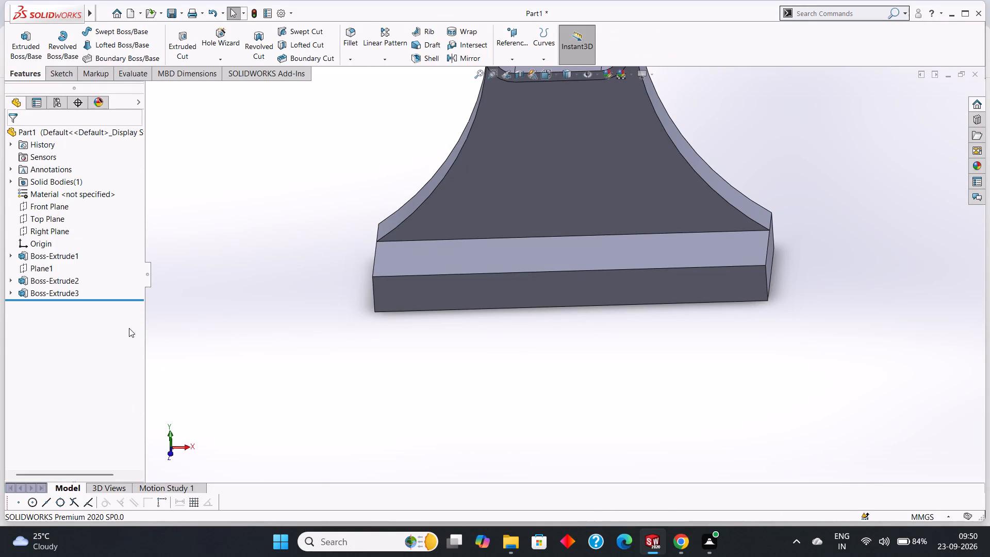
pyautogui.hotkey('ctrl', 'z')
pyautogui.hotkey('ctrl', 'z')
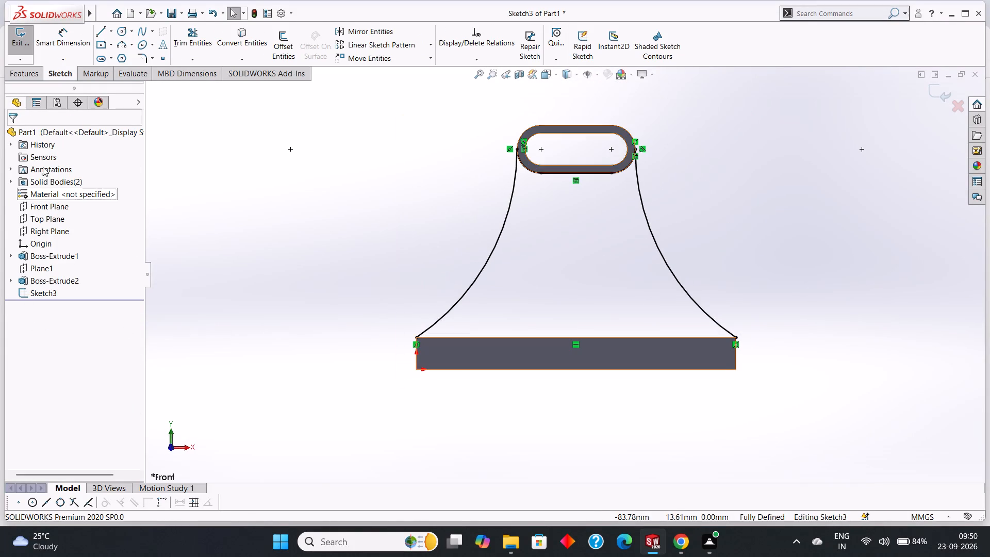
# Extrude the arc-sided support profile 5 mm blind, merged with the base block and slot boss.
pyautogui.click(16, 75)
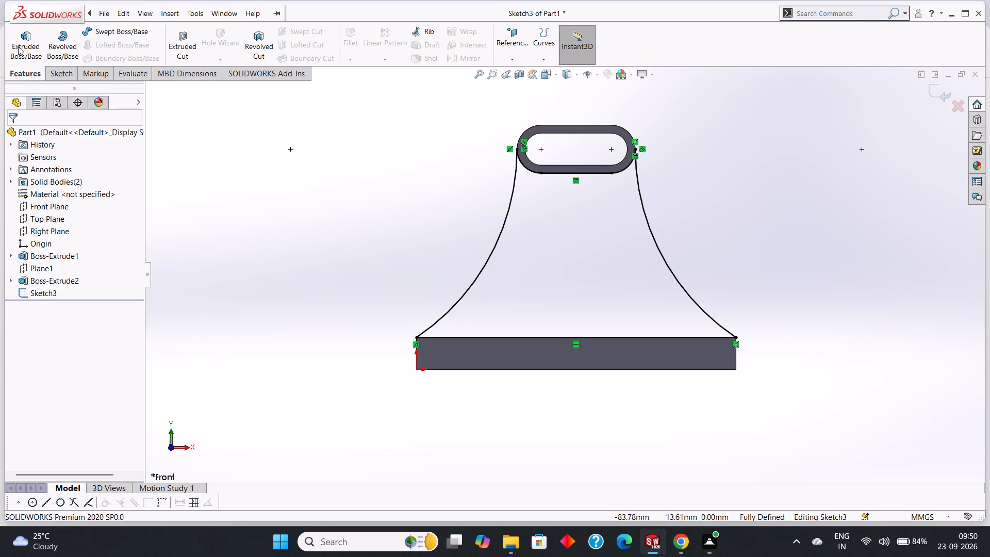
pyautogui.click(18, 46)
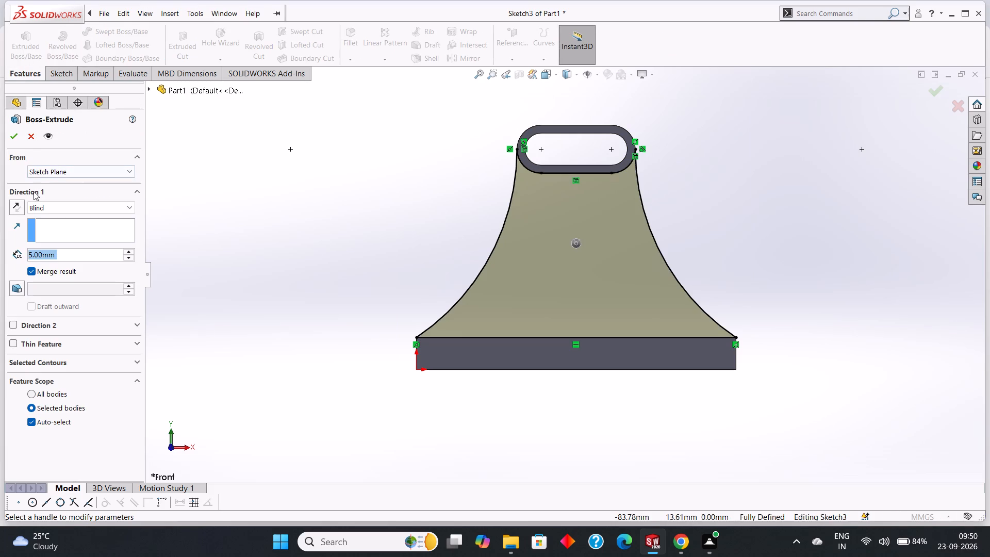
pyautogui.click(14, 138)
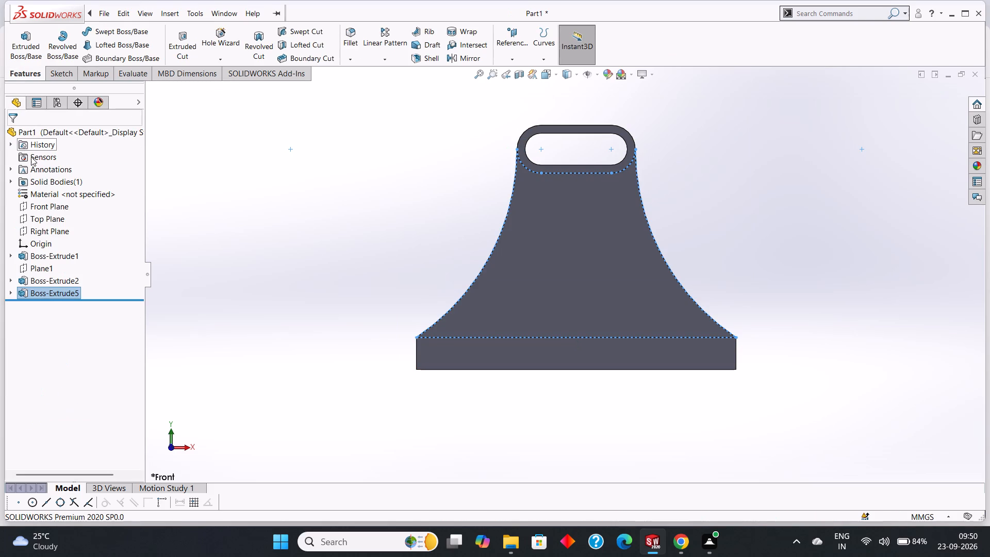
pyautogui.press('Escape')
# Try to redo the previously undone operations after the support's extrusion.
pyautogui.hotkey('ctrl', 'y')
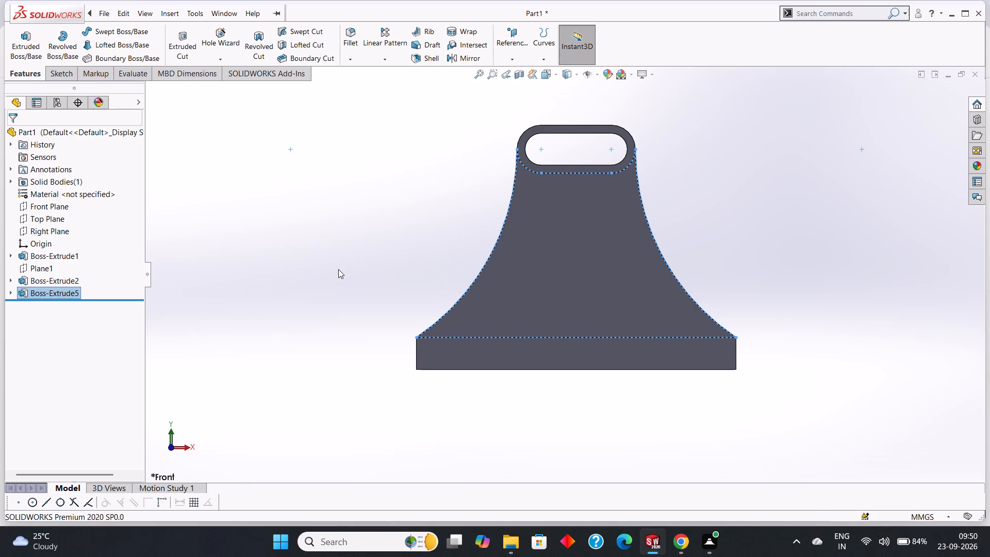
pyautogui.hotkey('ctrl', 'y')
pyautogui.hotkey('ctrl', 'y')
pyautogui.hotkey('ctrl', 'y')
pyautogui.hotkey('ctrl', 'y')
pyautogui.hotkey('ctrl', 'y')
# Start a new sketch on the base block's upper face in front of the support.
pyautogui.scroll(3, 709, 240)
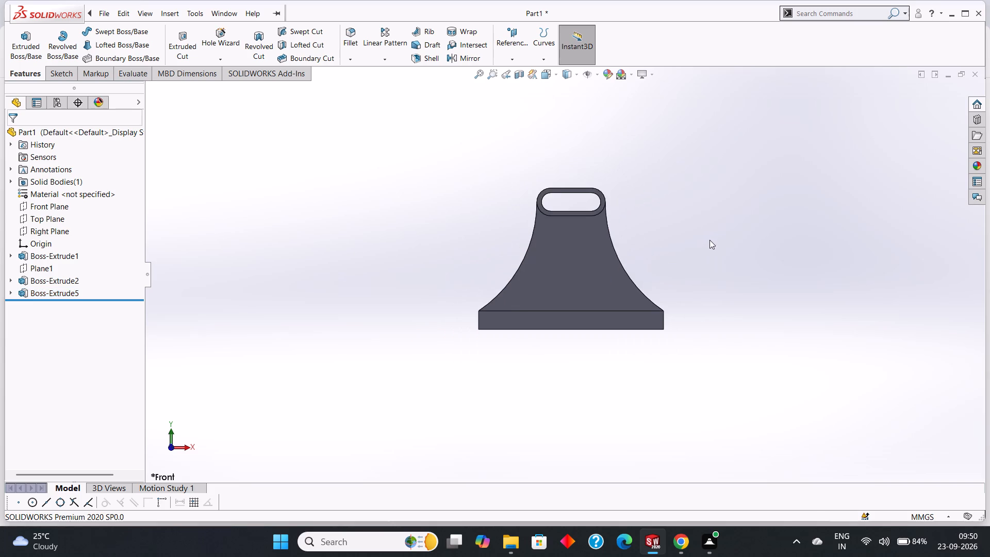
pyautogui.scroll(1, 709, 240)
pyautogui.moveTo(706, 238); pyautogui.dragTo(691, 304, button='middle')
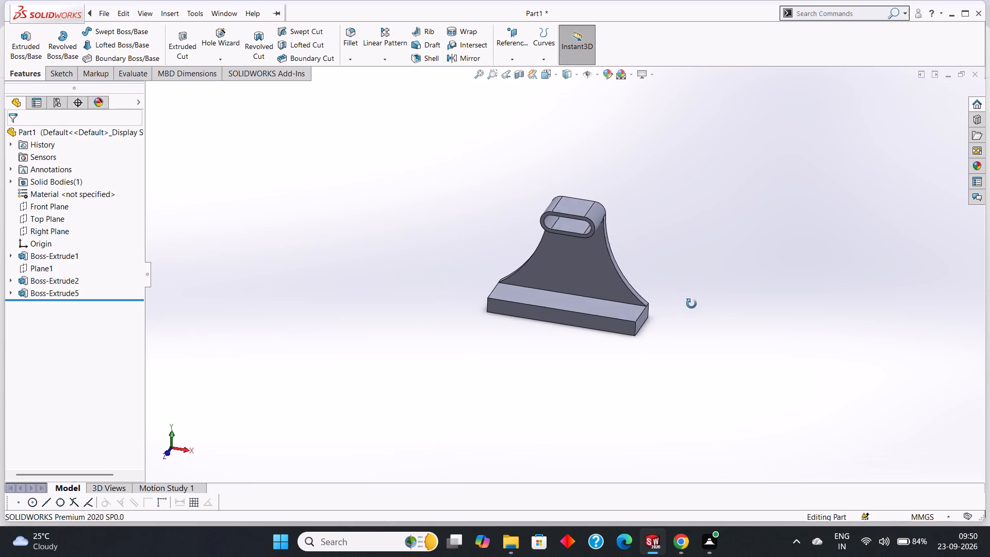
pyautogui.moveTo(691, 304); pyautogui.dragTo(697, 305, button='middle')
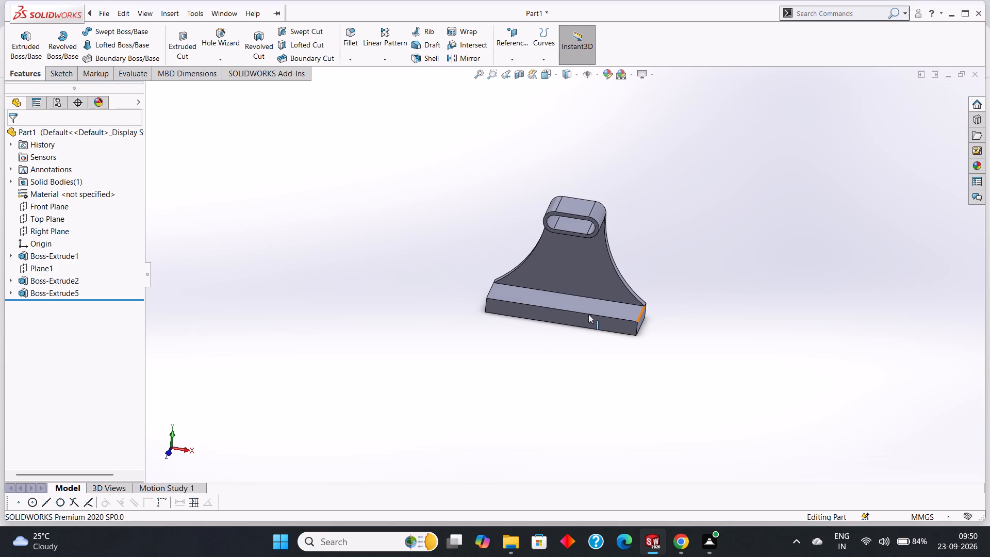
pyautogui.click(559, 299)
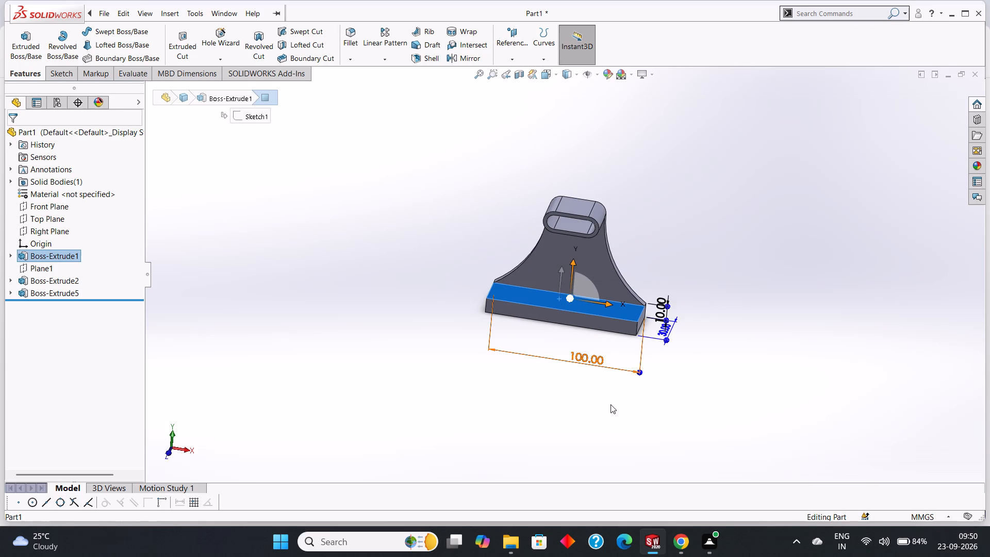
pyautogui.hotkey('ctrl', '8')
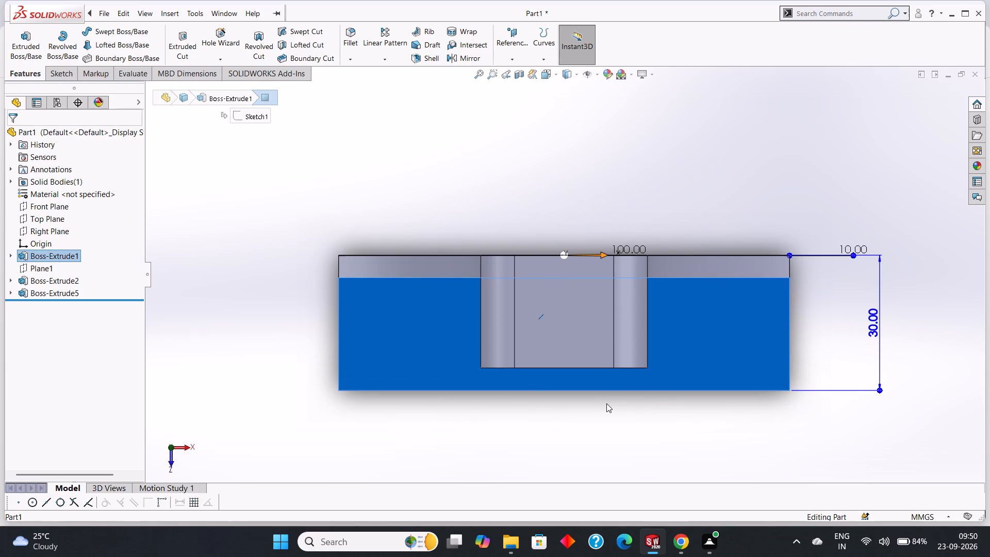
pyautogui.press('Escape')
pyautogui.scroll(-1, 600, 434)
pyautogui.moveTo(603, 428); pyautogui.dragTo(616, 359, button='middle')
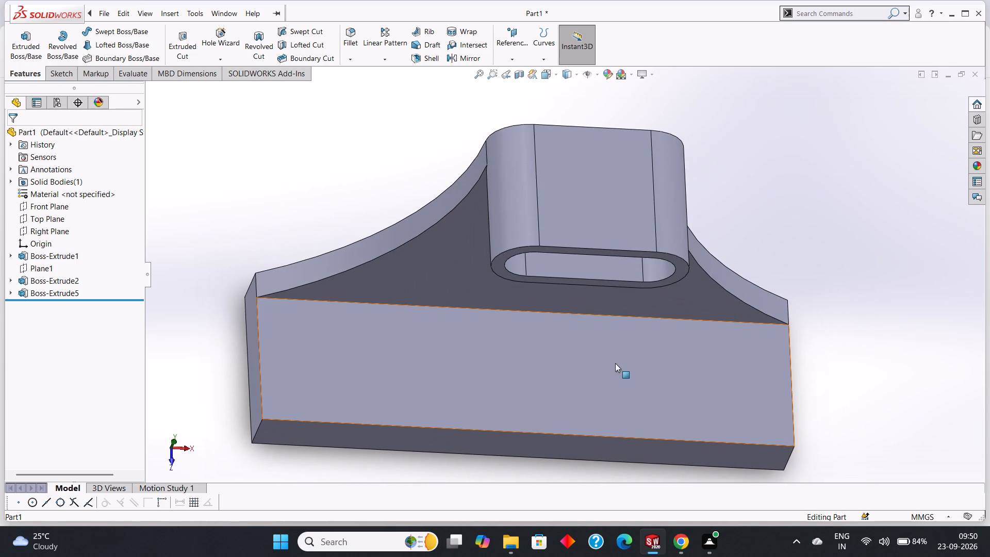
pyautogui.click(588, 378)
pyautogui.rightClick(593, 378)
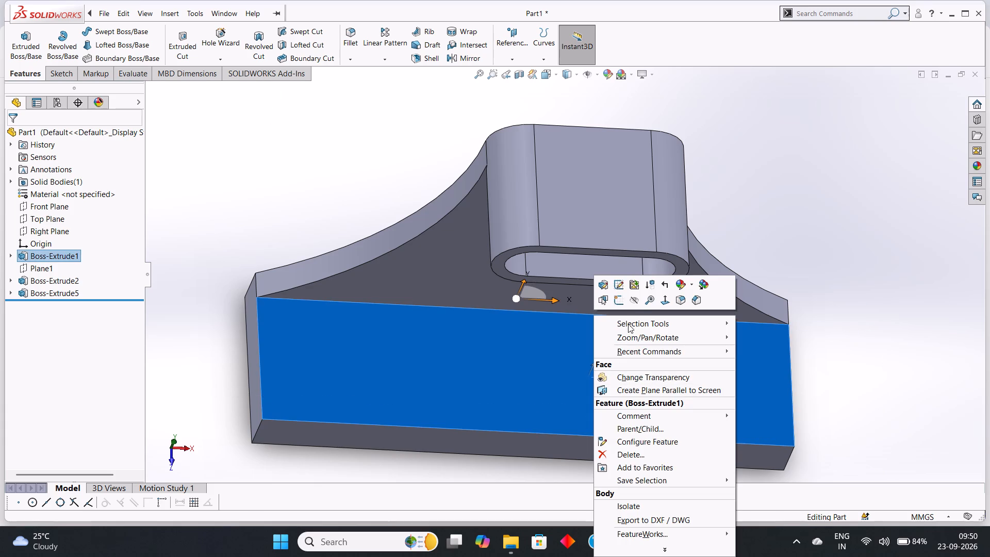
pyautogui.click(621, 304)
pyautogui.press('Escape')
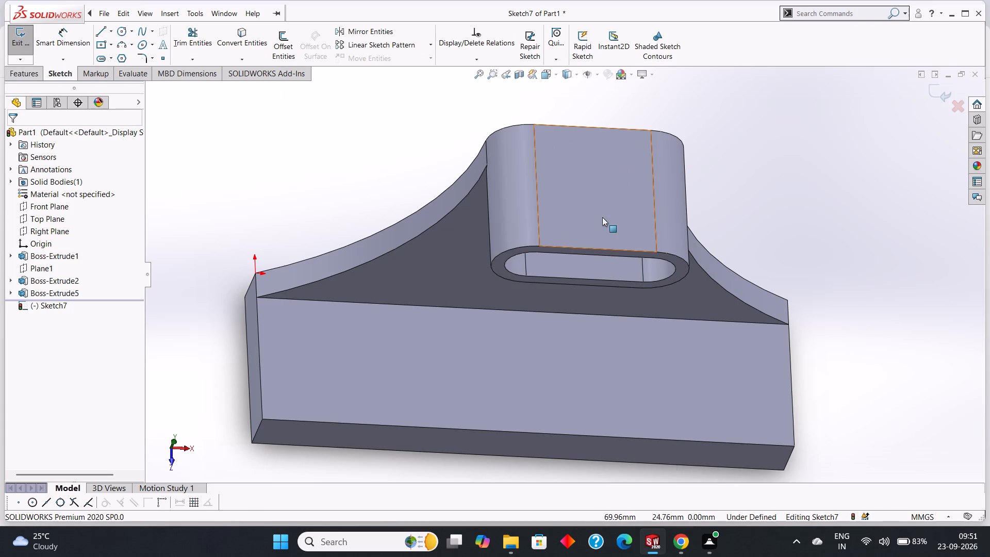
# Draw a closed line rectangle 10 mm wide and 25 mm deep, centred on the front edge's midpoint and reaching the support.
pyautogui.moveTo(895, 349); pyautogui.dragTo(895, 334, button='middle')
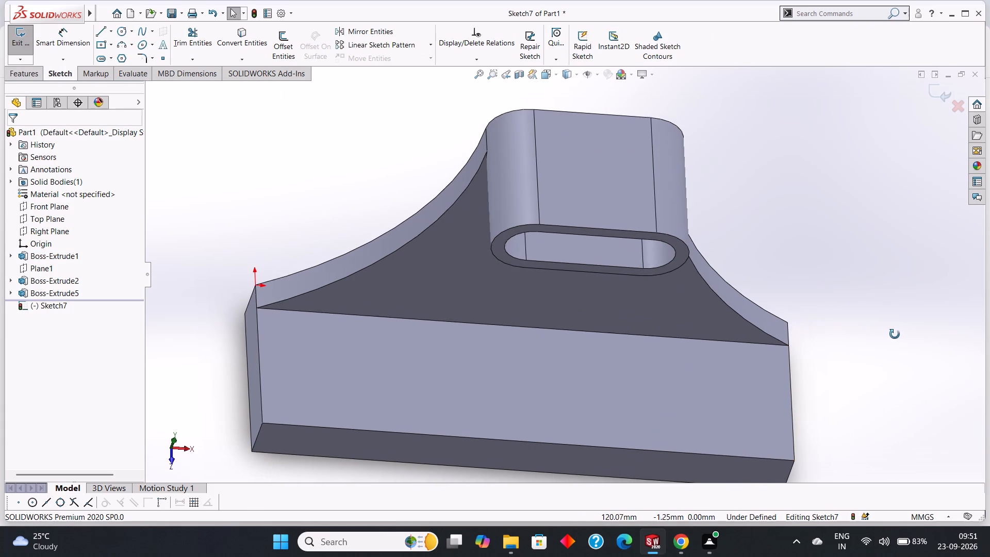
pyautogui.moveTo(895, 334); pyautogui.dragTo(883, 336, button='middle')
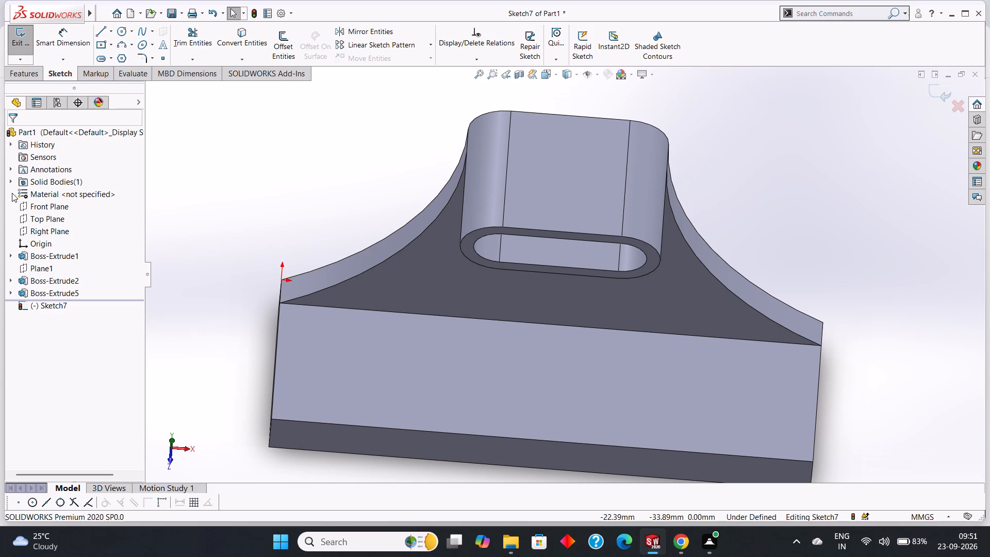
pyautogui.click(105, 27)
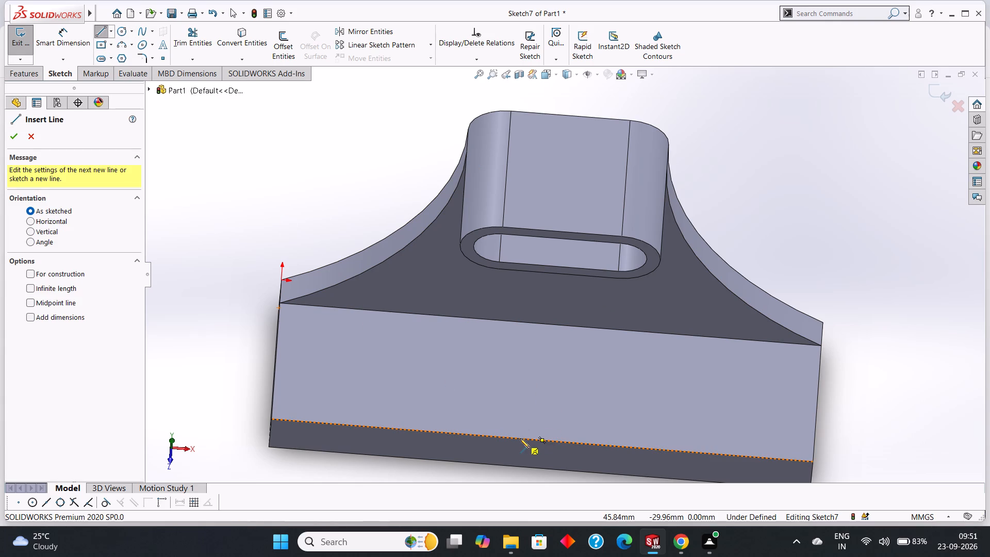
pyautogui.click(540, 439)
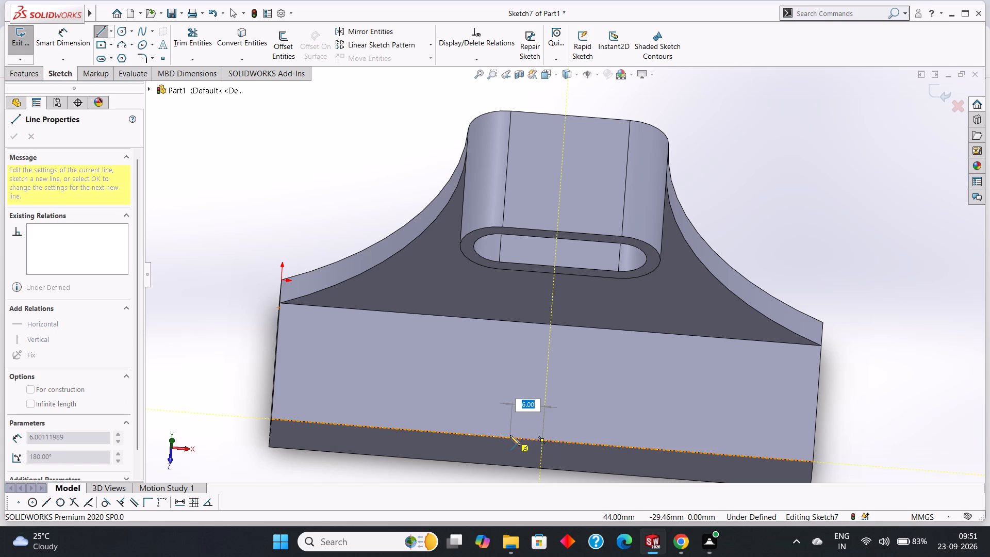
pyautogui.press('5')
pyautogui.press('Return')
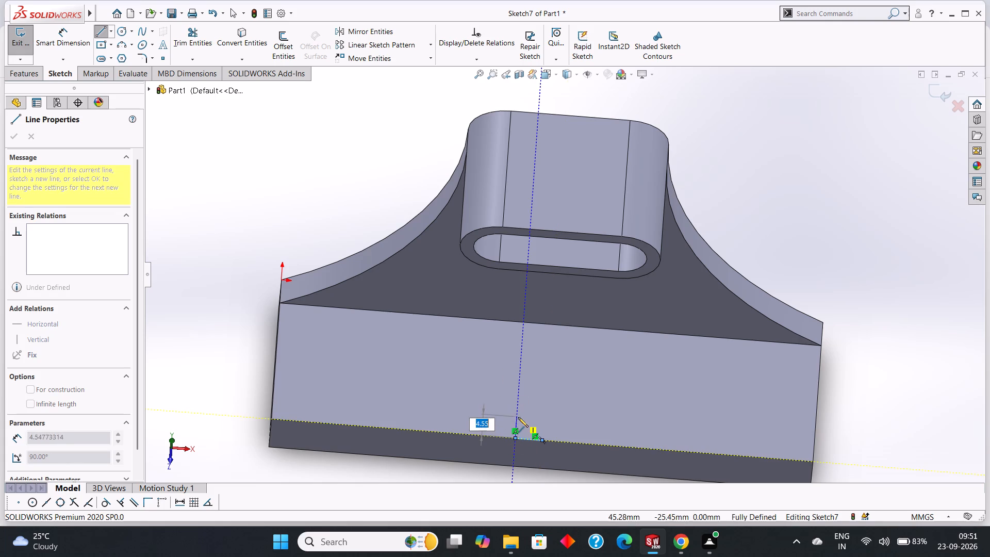
pyautogui.click(522, 322)
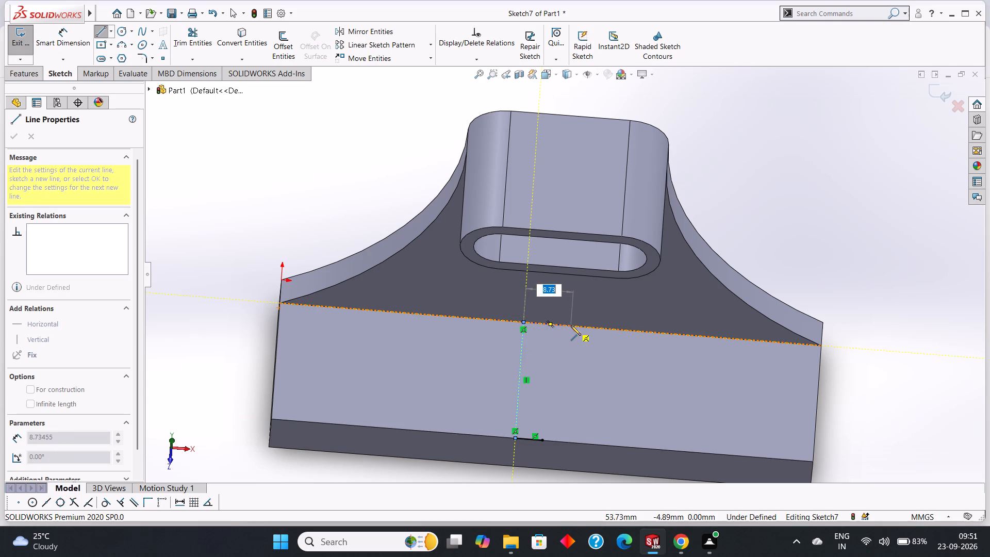
pyautogui.write('10')
pyautogui.press('Return')
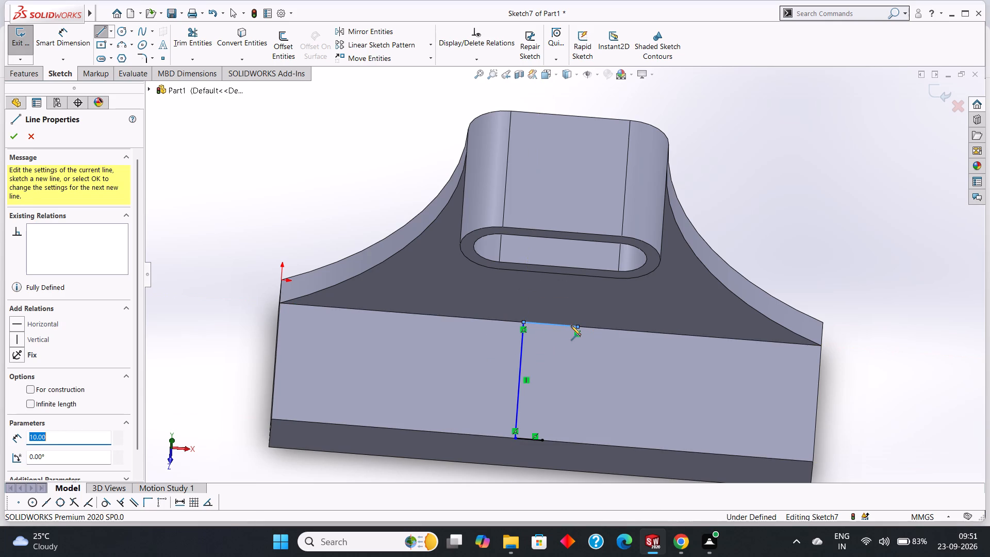
pyautogui.click(568, 443)
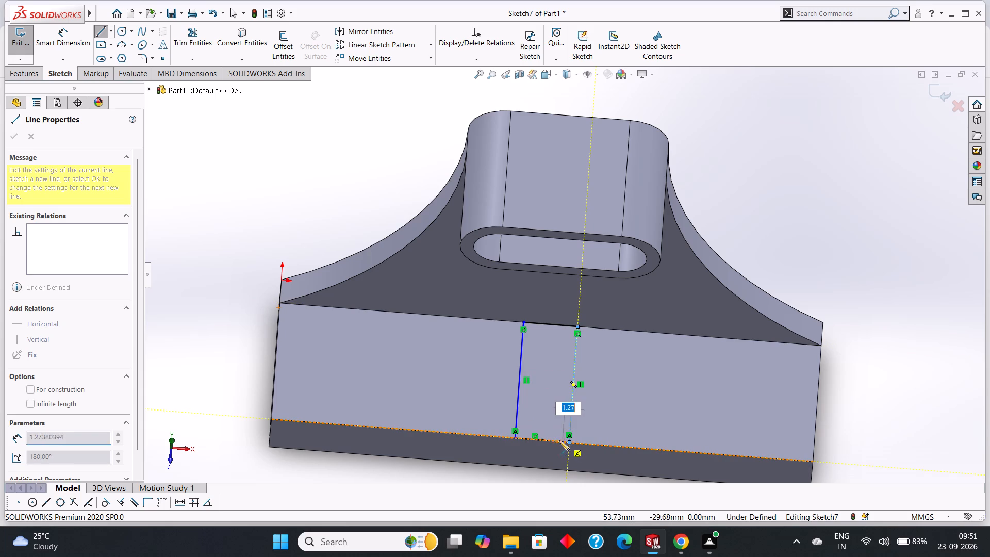
pyautogui.click(541, 439)
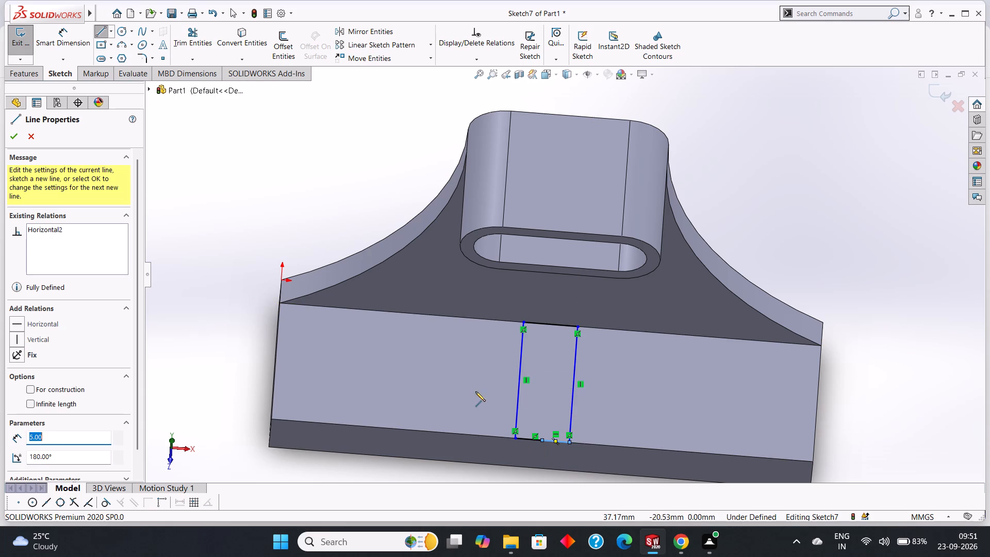
pyautogui.rightClick(475, 392)
pyautogui.click(490, 398)
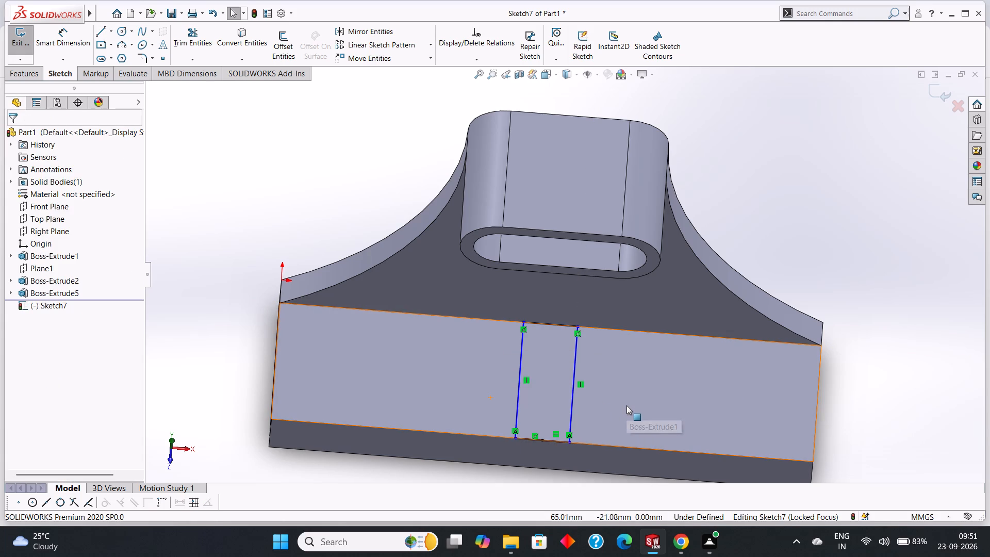
# Extrude the central front rectangle 5 mm blind above the base block, merged with the existing body.
pyautogui.moveTo(626, 405); pyautogui.dragTo(631, 382, button='middle')
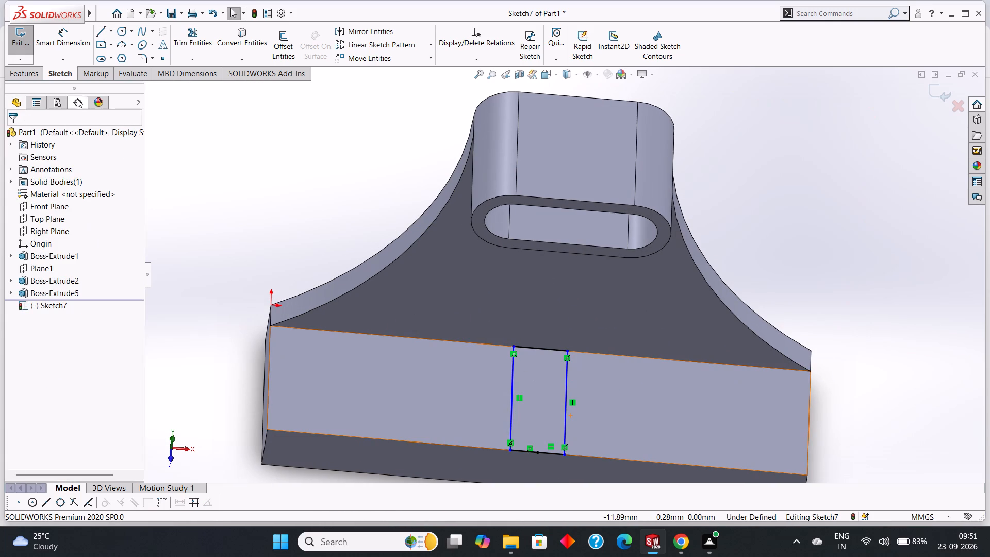
pyautogui.click(28, 75)
pyautogui.click(31, 42)
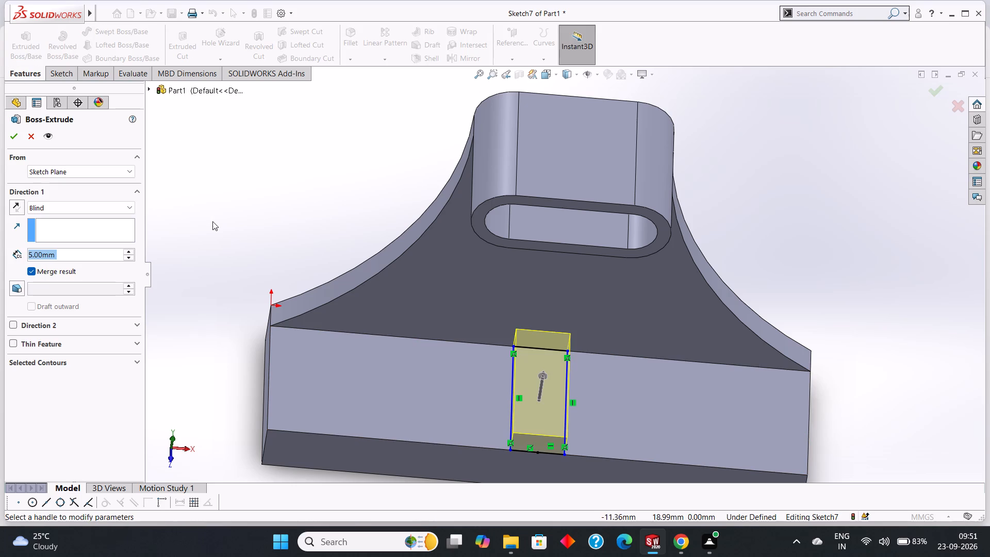
pyautogui.click(15, 140)
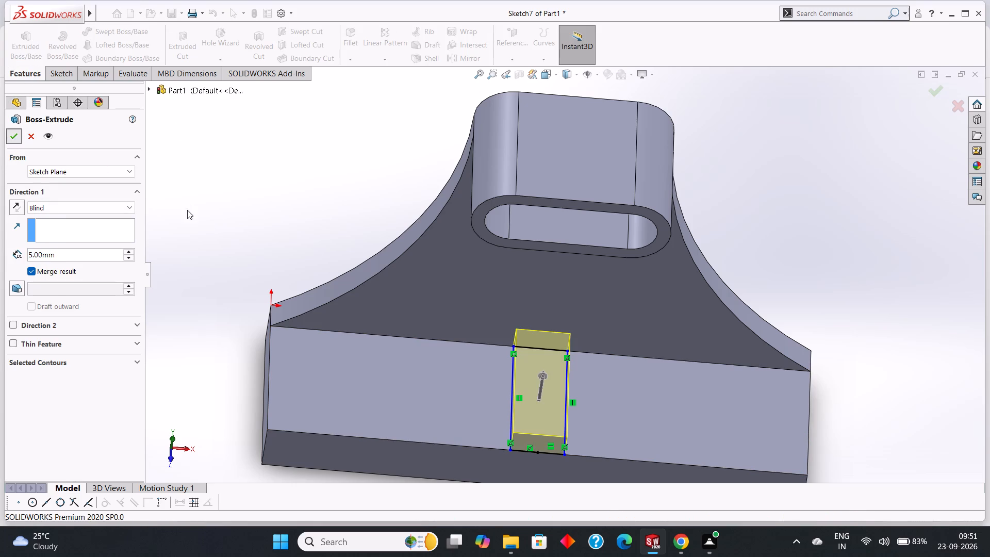
pyautogui.click(785, 225)
pyautogui.scroll(1, 836, 236)
pyautogui.moveTo(836, 236); pyautogui.dragTo(835, 237, button='middle')
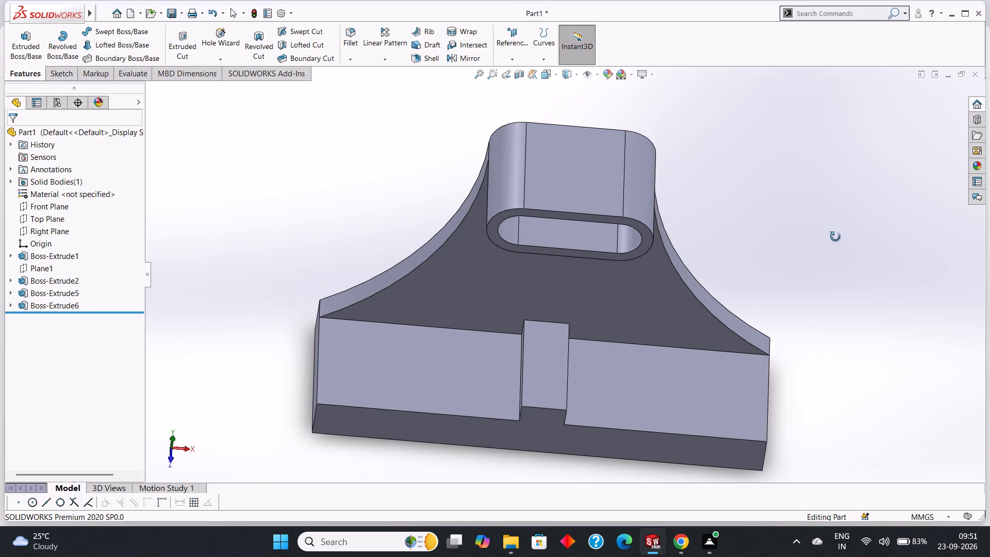
pyautogui.moveTo(835, 237); pyautogui.dragTo(819, 224, button='middle')
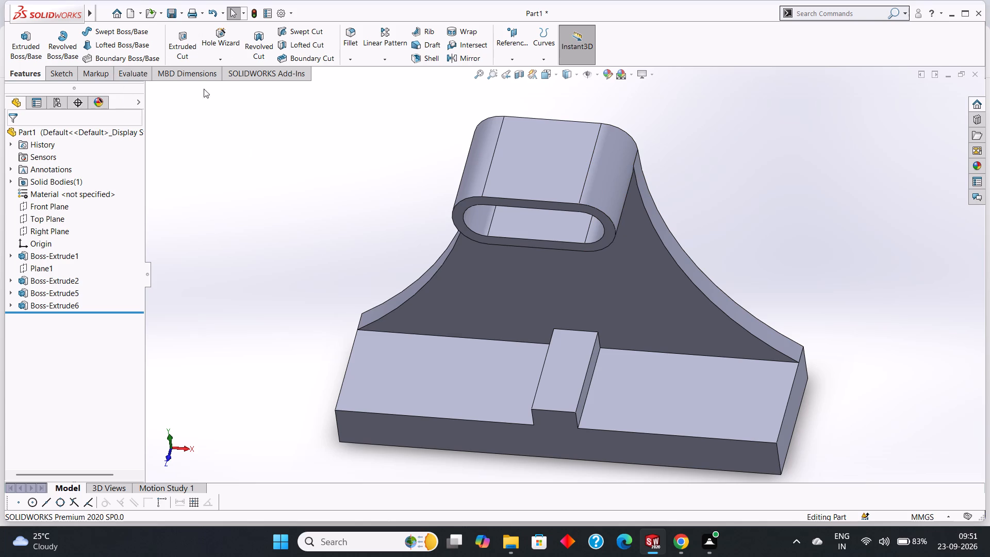
# Create a reference plane offset 50 mm from the Right Plane, through the middle of the part.
pyautogui.click(58, 74)
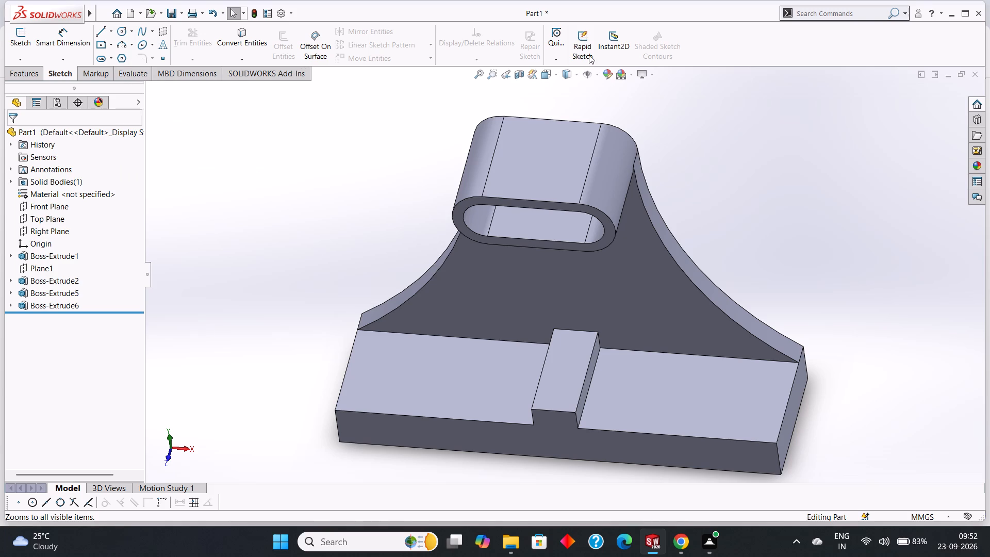
pyautogui.click(31, 75)
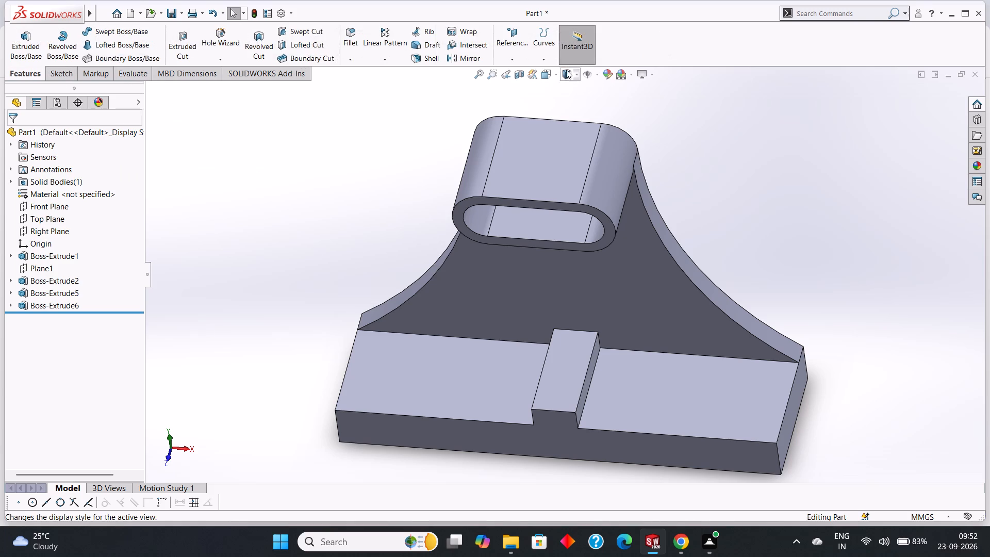
pyautogui.click(514, 62)
pyautogui.click(517, 74)
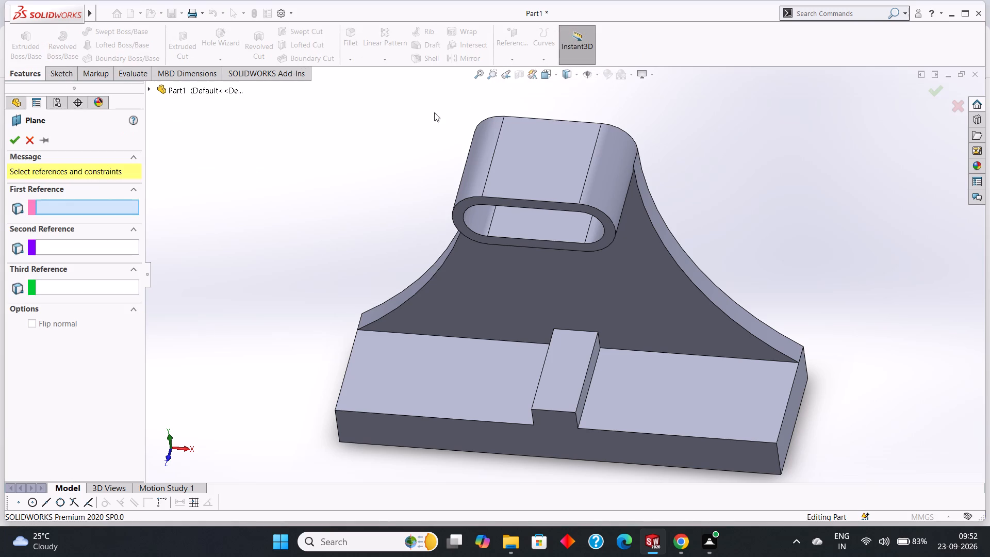
pyautogui.click(150, 89)
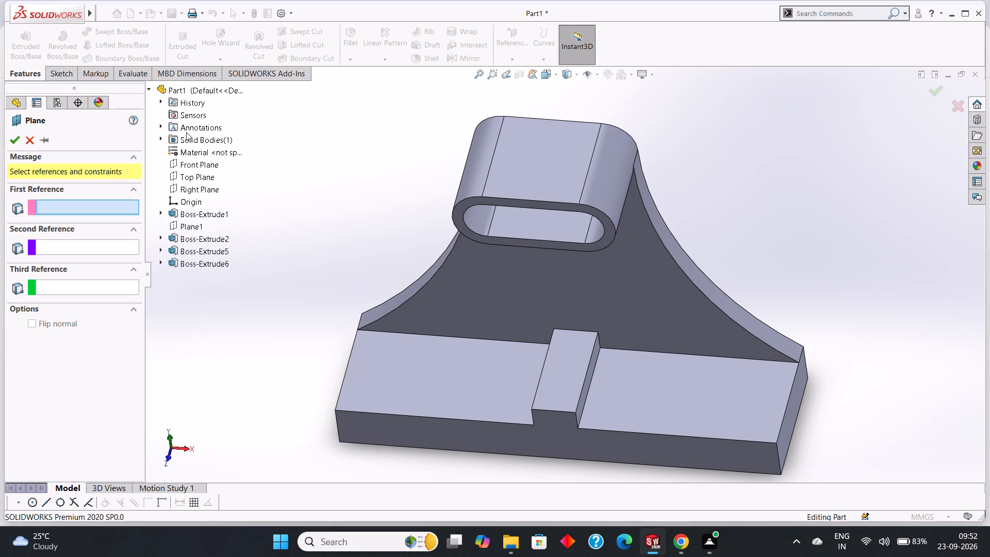
pyautogui.click(196, 193)
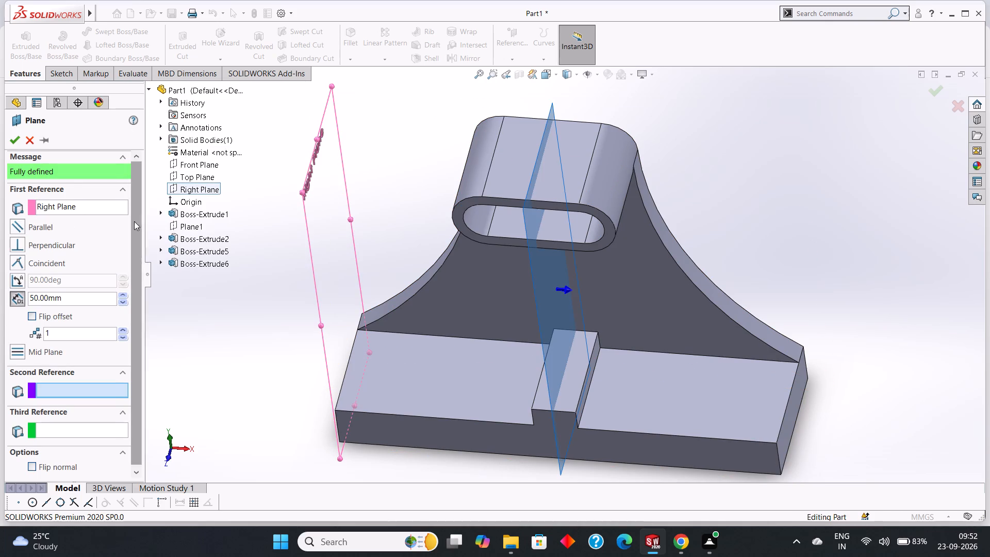
pyautogui.click(15, 141)
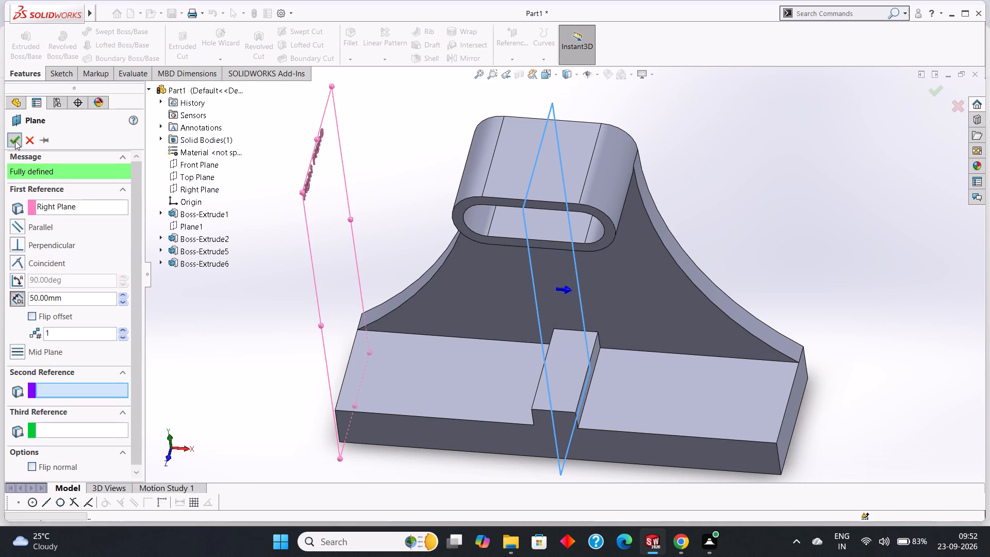
# On the new mid-plane, sketch a 3 Point Arc from the slot boss's lower front corner to the front block's upper front corner, entering radius 50.
pyautogui.moveTo(744, 184); pyautogui.dragTo(817, 188, button='middle')
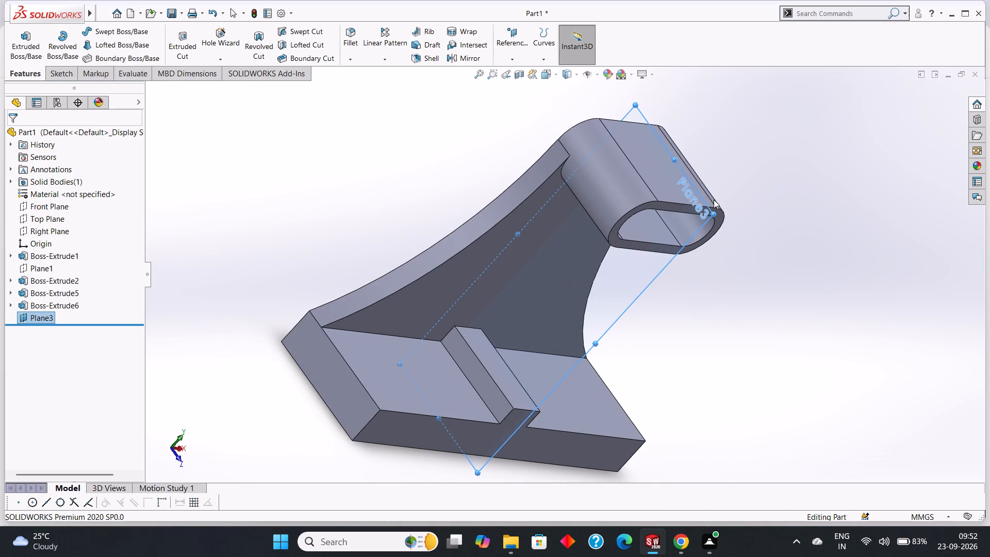
pyautogui.click(634, 298)
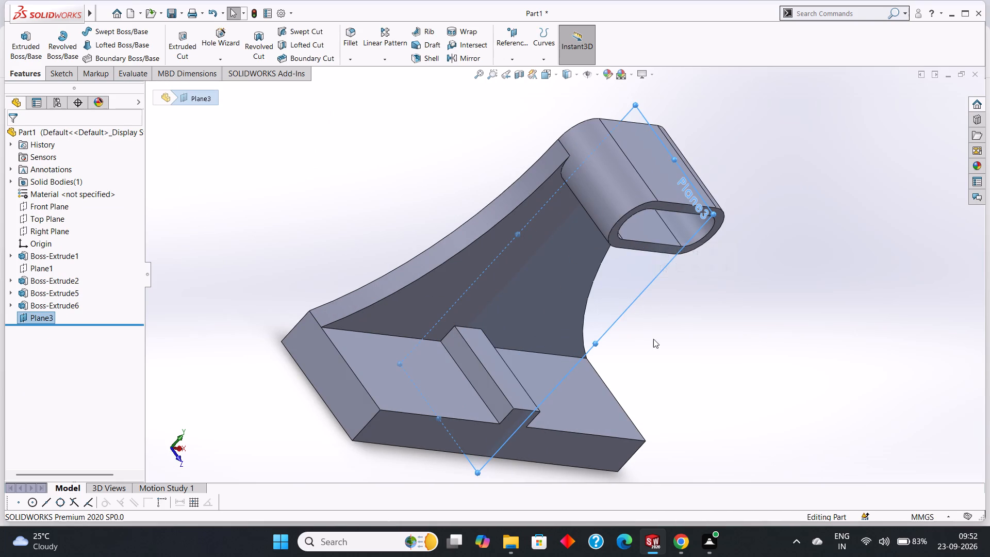
pyautogui.hotkey('ctrl', '8')
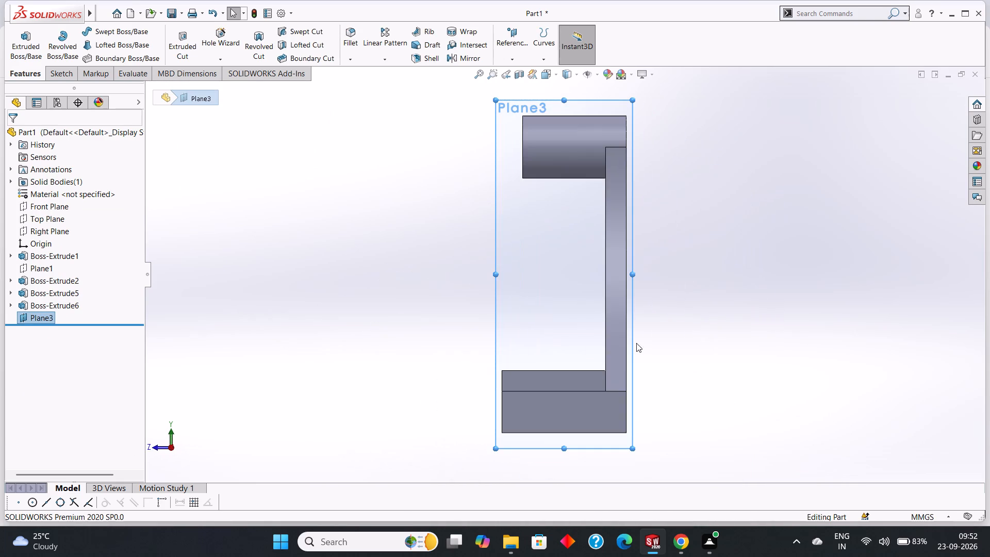
pyautogui.click(62, 72)
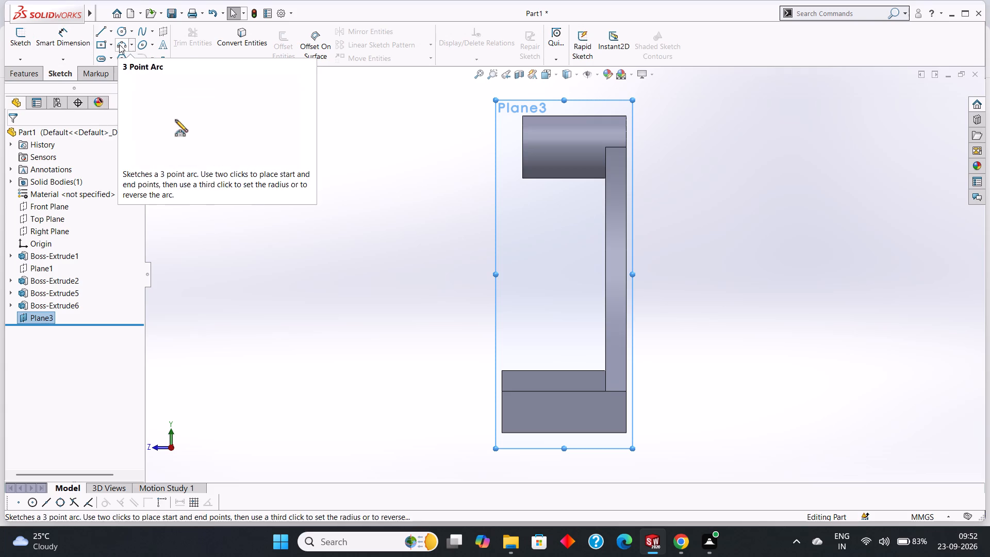
pyautogui.click(120, 44)
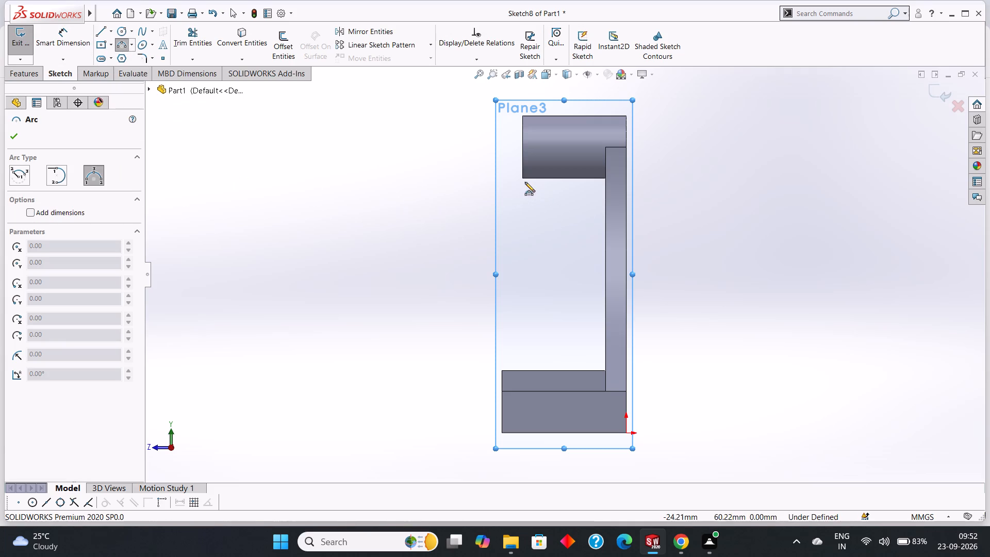
pyautogui.click(523, 178)
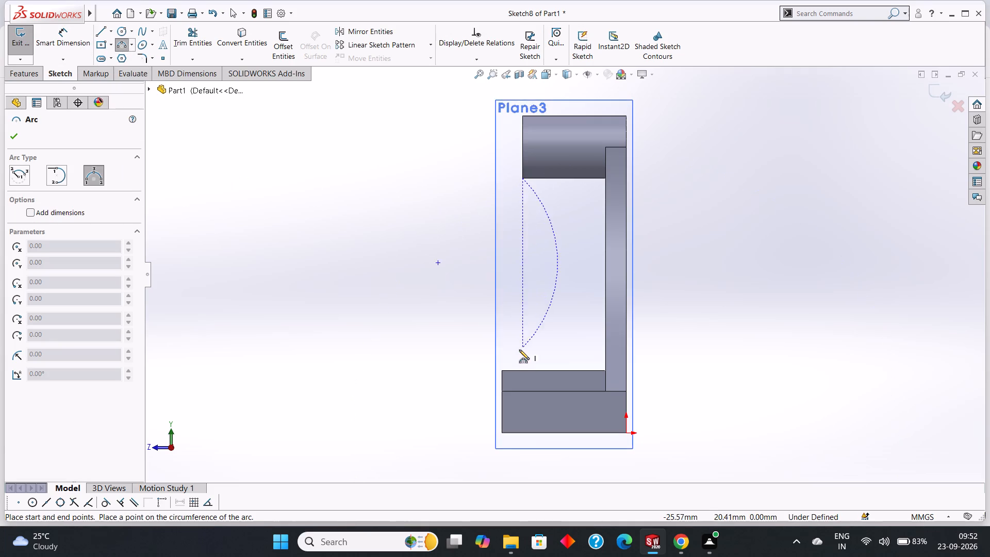
pyautogui.click(502, 371)
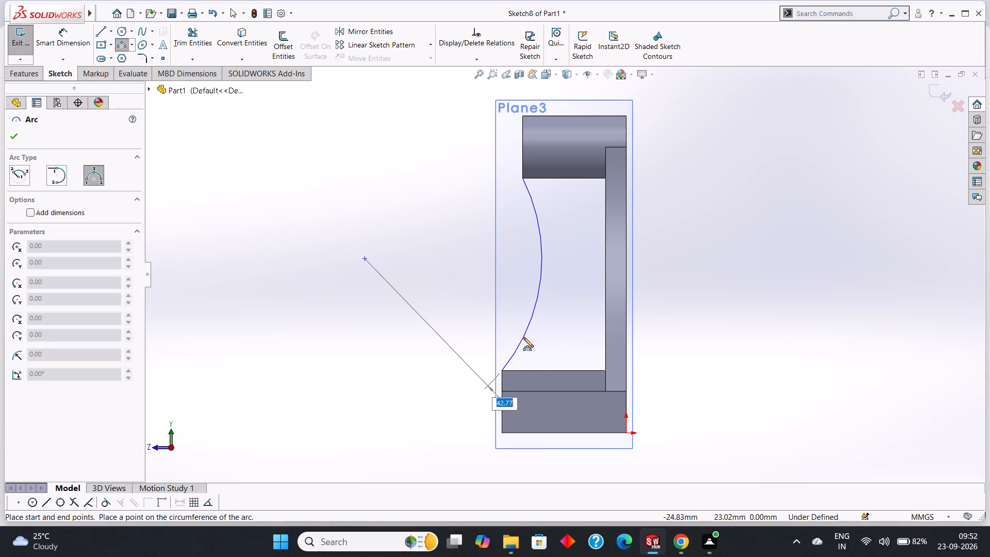
pyautogui.write('50')
pyautogui.press('Return')
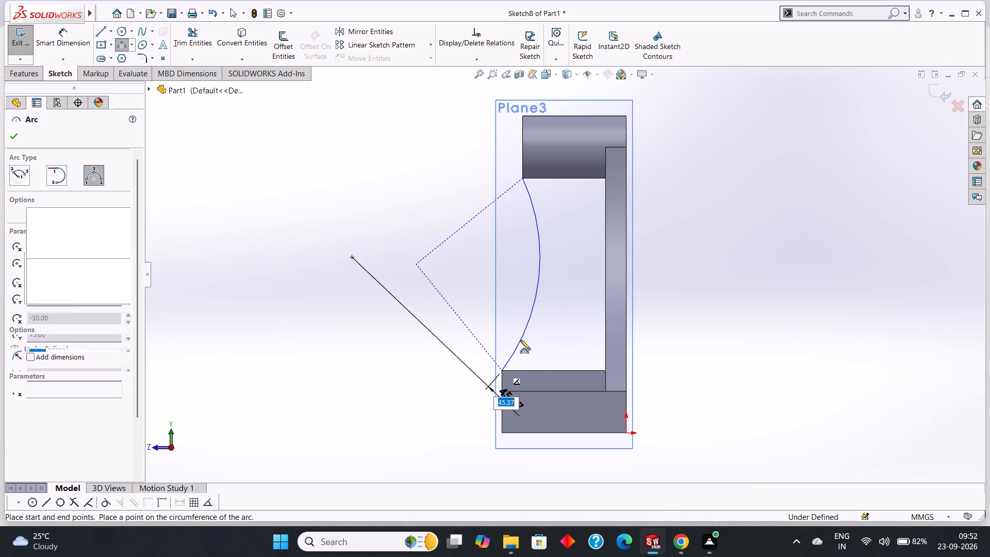
pyautogui.rightClick(391, 245)
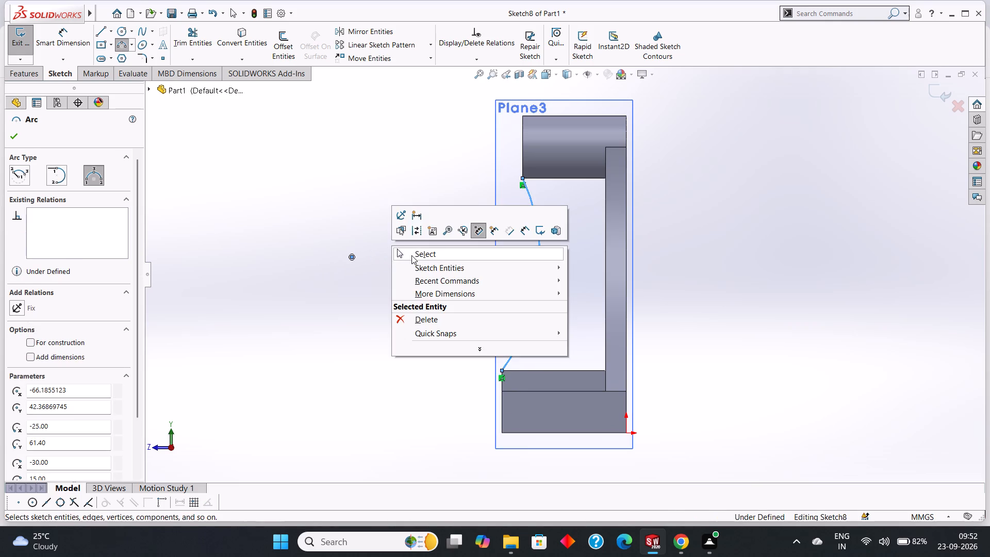
pyautogui.click(411, 255)
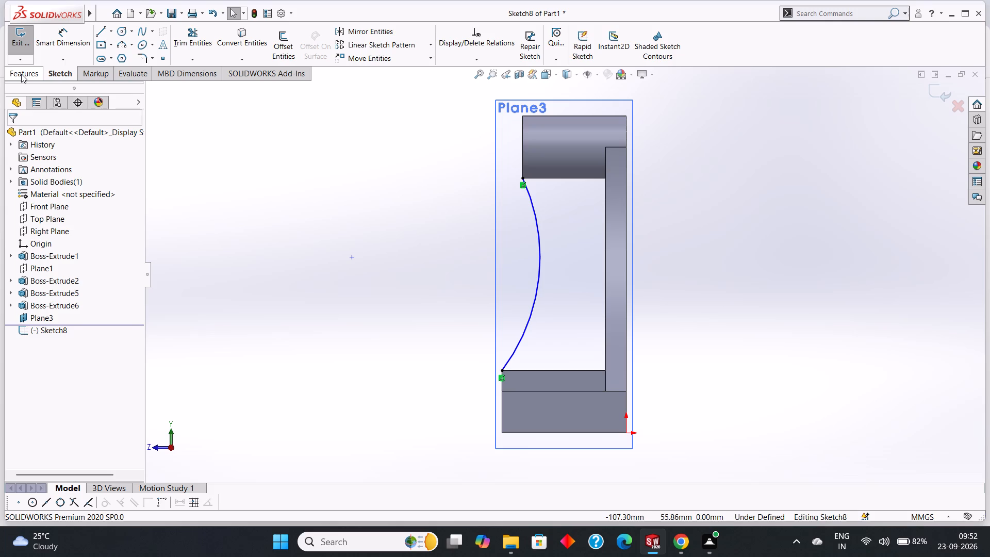
# Create a 10 mm thick rib from the arc sketch, thickened on both sides, with the material side flipped towards the support.
pyautogui.click(21, 74)
pyautogui.click(420, 33)
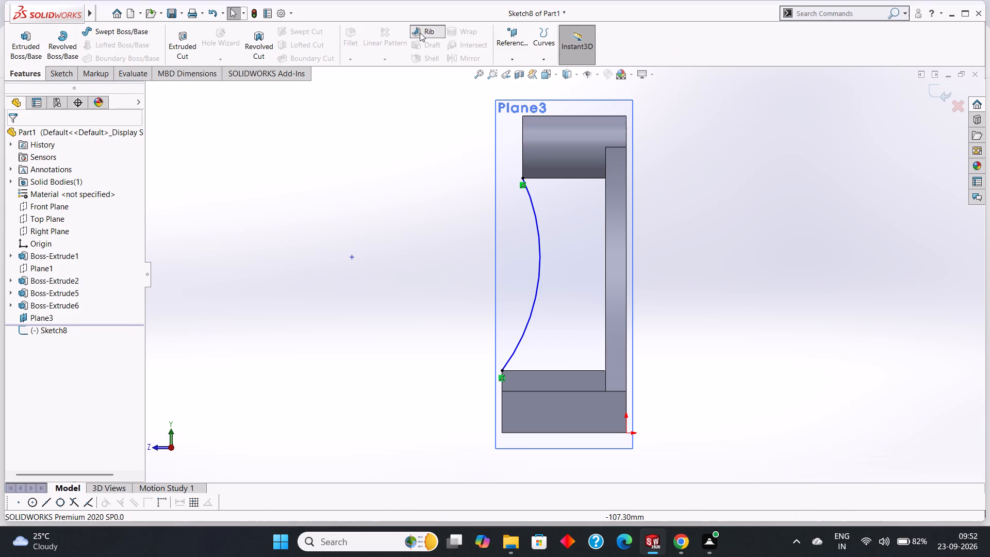
pyautogui.moveTo(296, 200); pyautogui.dragTo(346, 228, button='middle')
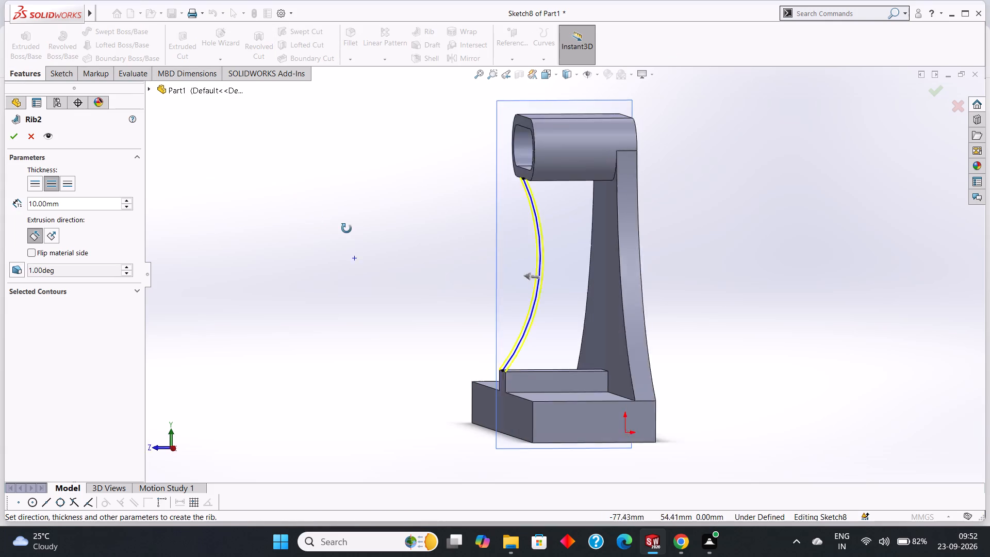
pyautogui.moveTo(346, 228); pyautogui.dragTo(350, 230, button='middle')
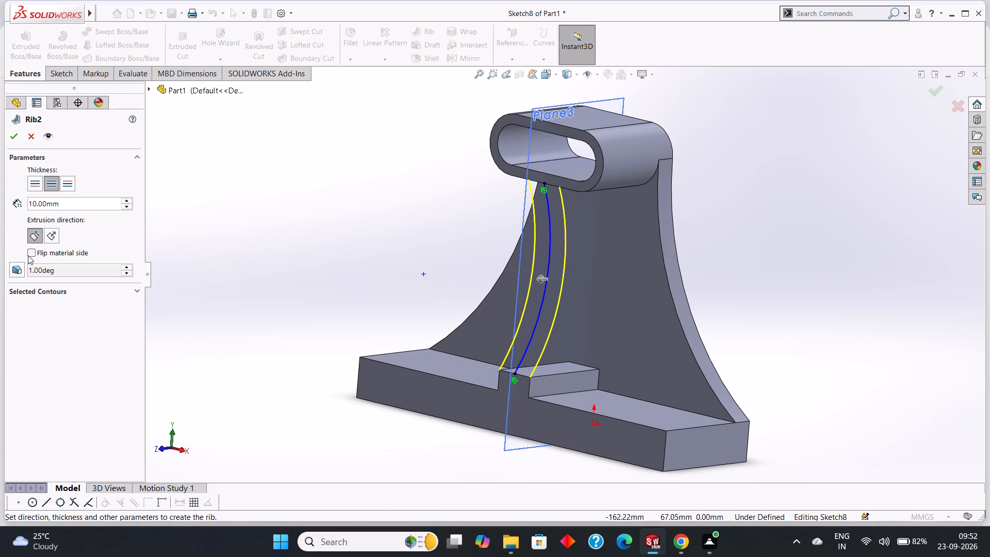
pyautogui.click(30, 255)
pyautogui.click(12, 140)
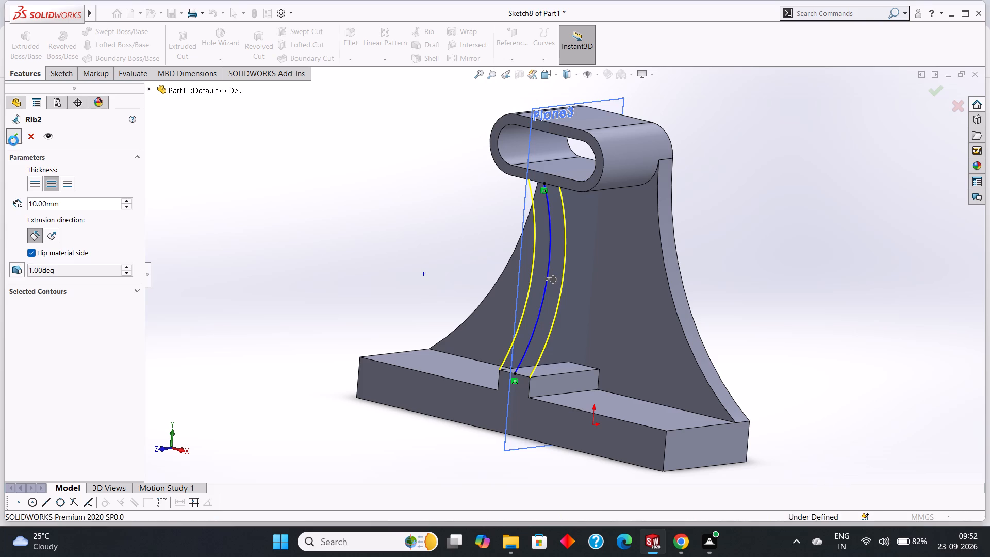
pyautogui.click(744, 214)
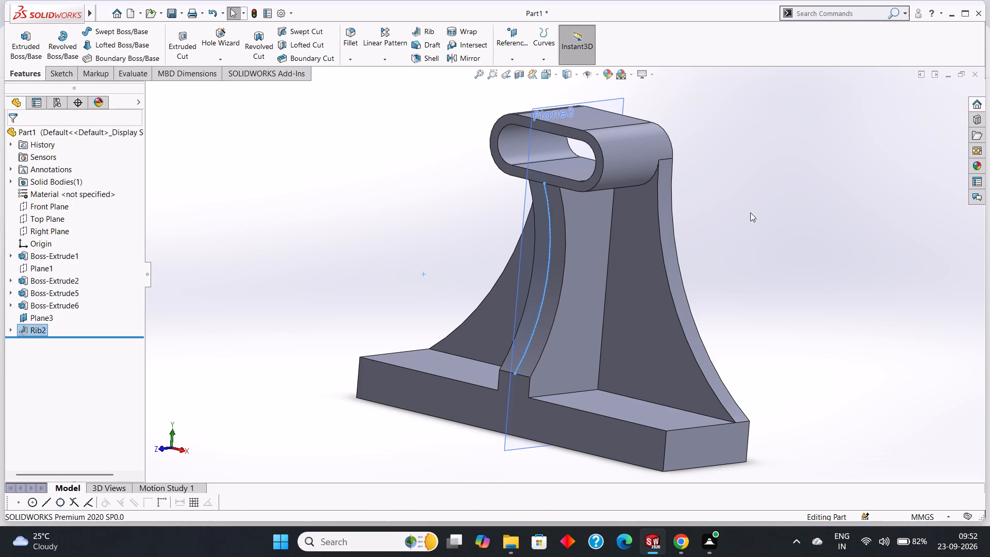
# Hide the reference plane used for the rib sketch.
pyautogui.moveTo(750, 212); pyautogui.dragTo(782, 238, button='middle')
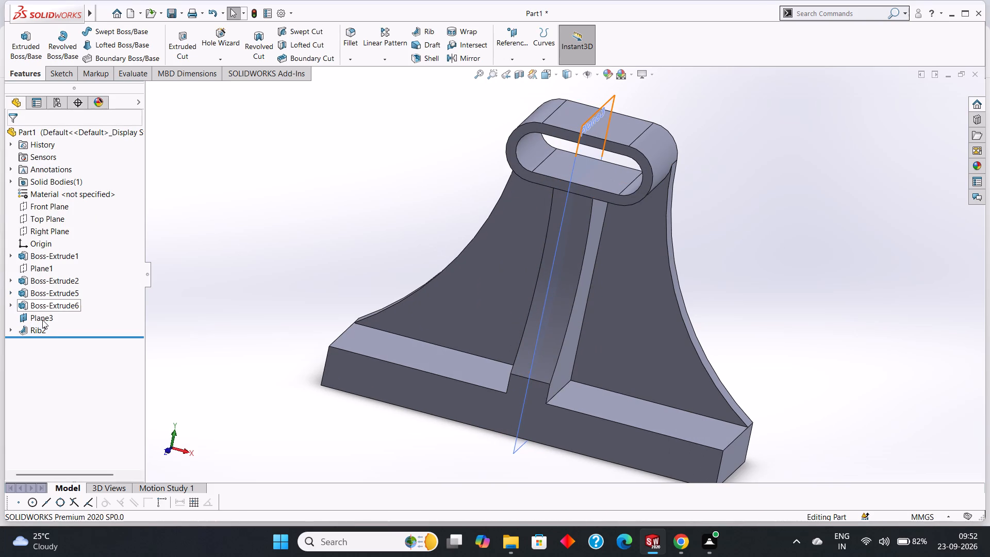
pyautogui.click(42, 320)
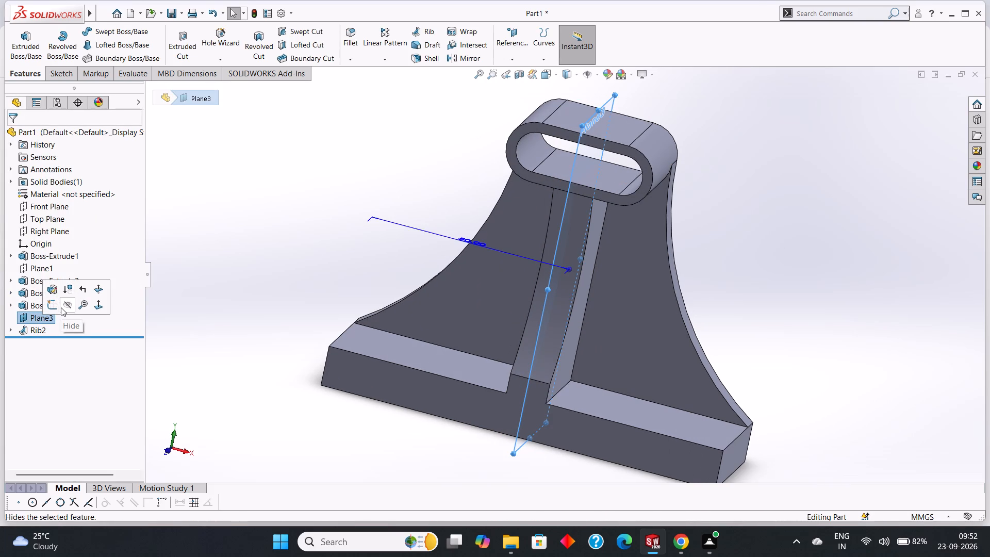
pyautogui.click(61, 306)
pyautogui.click(739, 224)
# Start a new sketch on the base block's upper face to the left of the rib, viewed normal to the face.
pyautogui.moveTo(732, 226); pyautogui.dragTo(702, 224, button='middle')
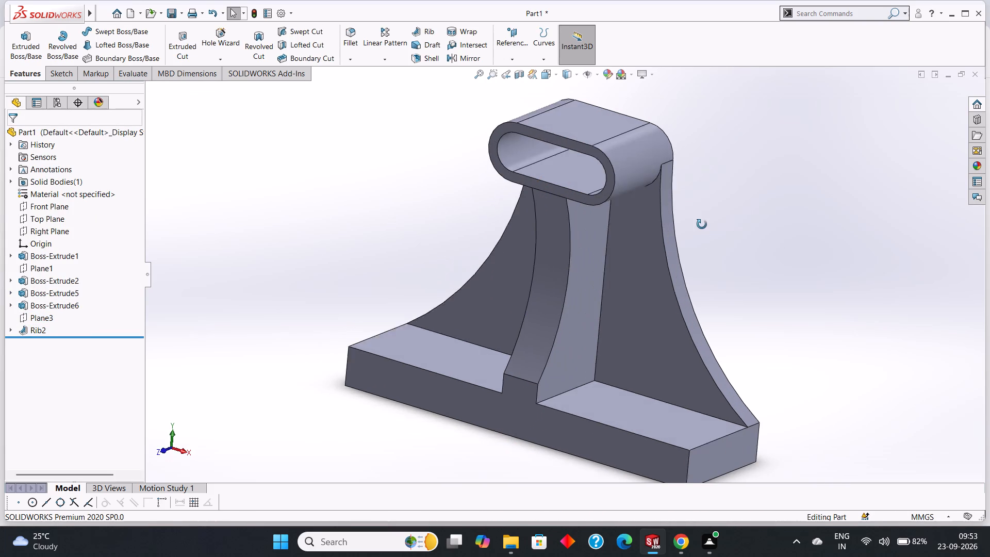
pyautogui.moveTo(702, 224); pyautogui.dragTo(723, 228, button='middle')
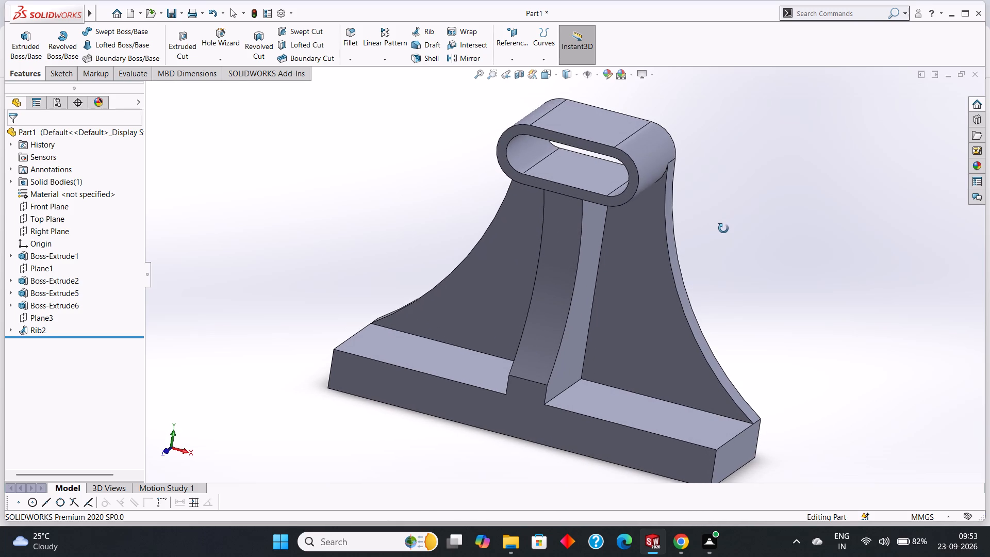
pyautogui.moveTo(723, 228); pyautogui.dragTo(750, 231, button='middle')
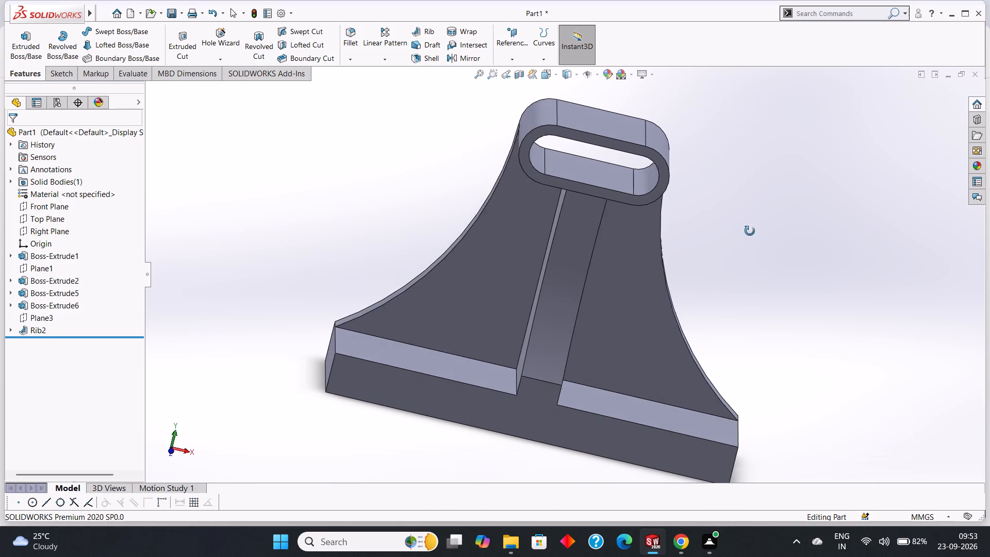
pyautogui.moveTo(750, 231); pyautogui.dragTo(777, 280, button='middle')
pyautogui.scroll(3, 565, 398)
pyautogui.scroll(1, 498, 368)
pyautogui.click(500, 316)
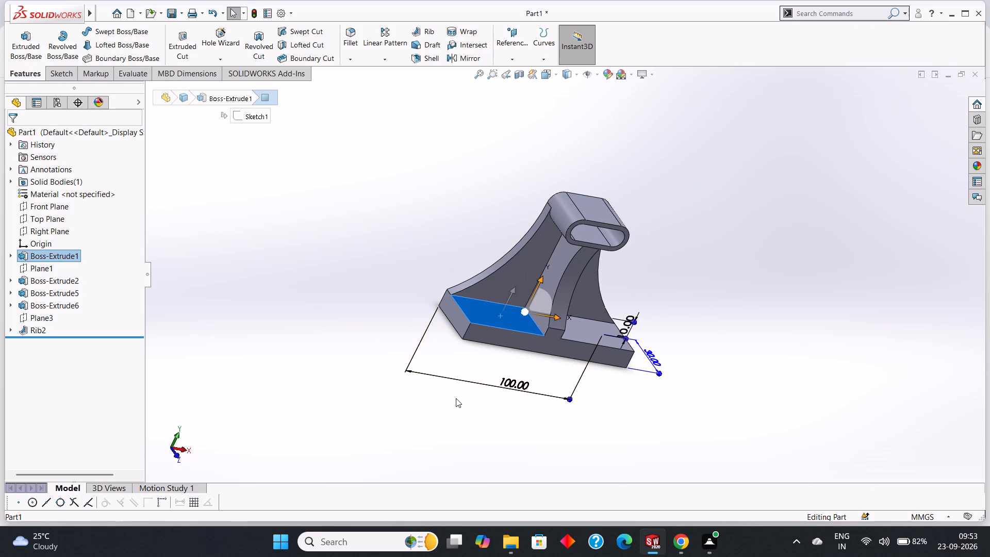
pyautogui.hotkey('ctrl', '8')
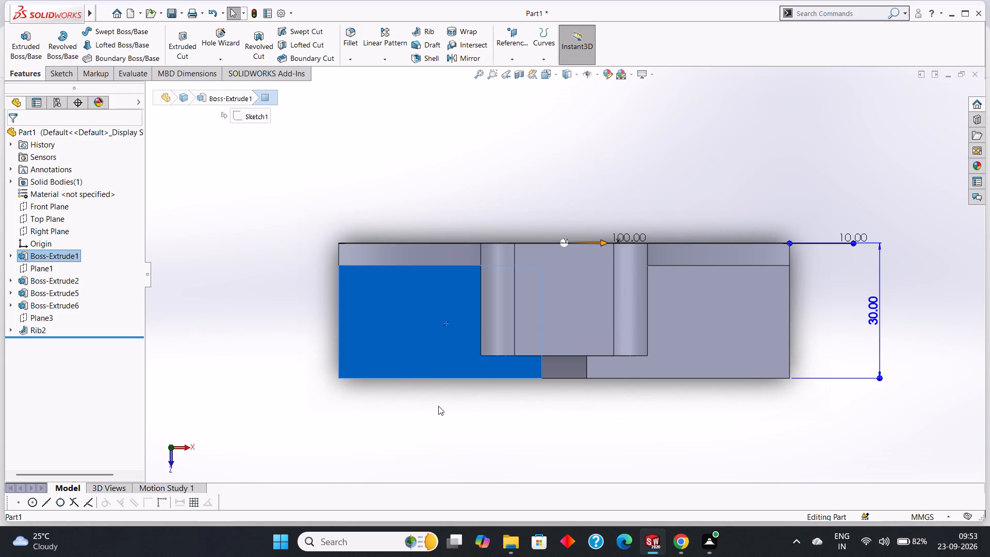
pyautogui.press('Escape')
pyautogui.rightClick(426, 319)
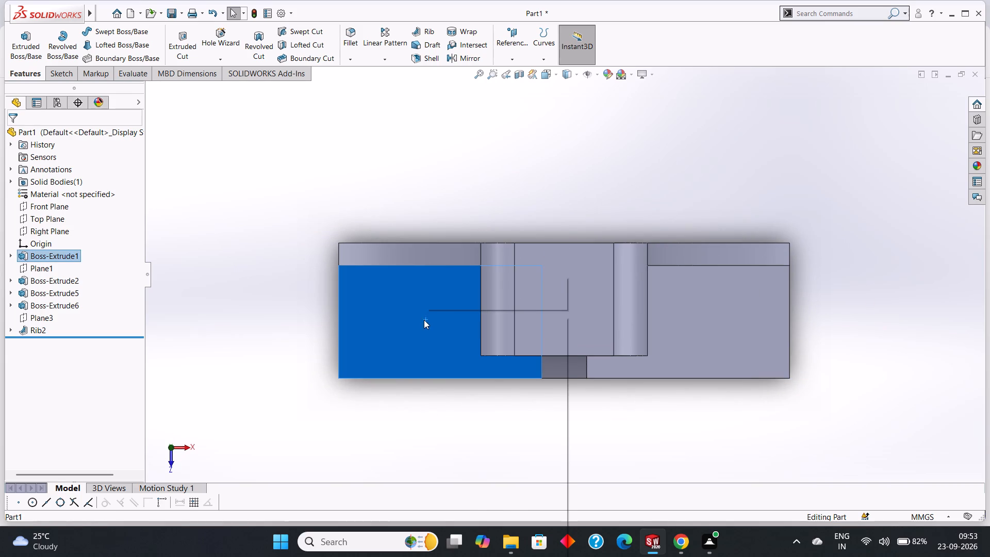
pyautogui.click(450, 304)
pyautogui.press('Escape')
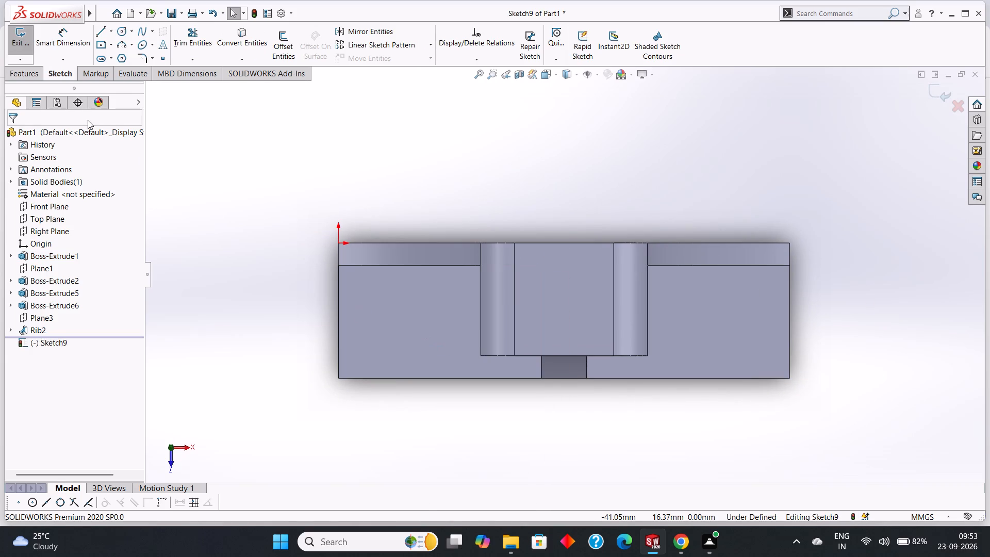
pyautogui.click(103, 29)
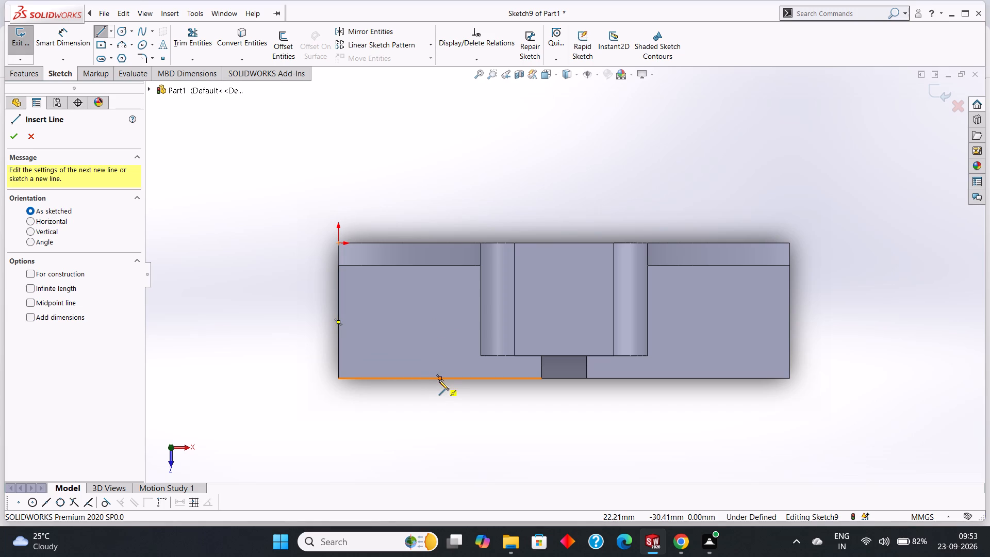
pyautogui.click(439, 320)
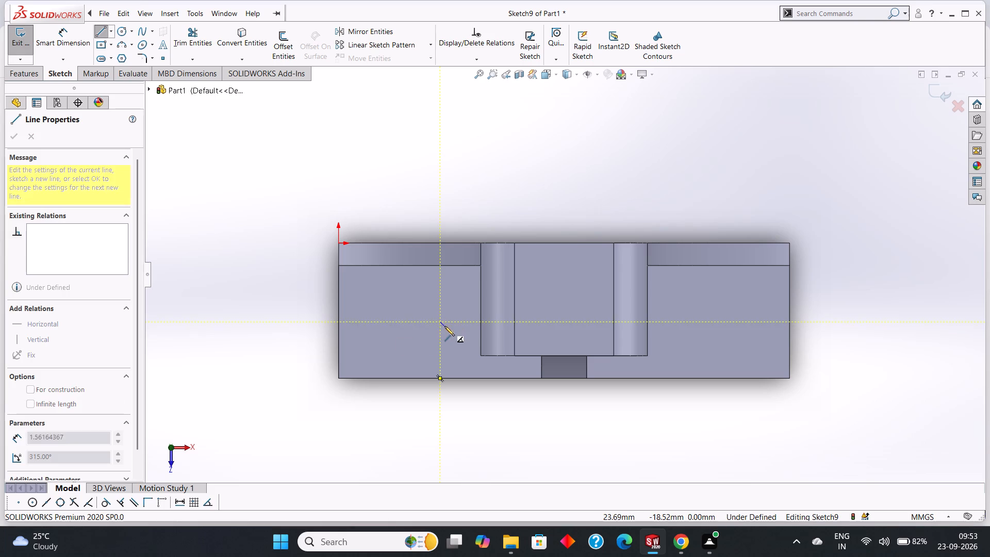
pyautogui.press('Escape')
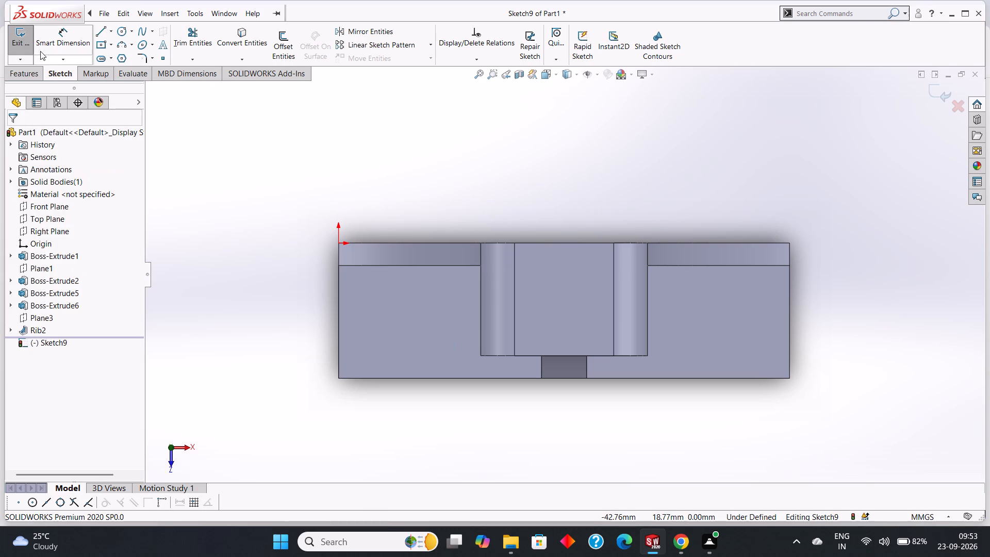
# Sketch a circle about 8.2 mm in diameter on the base's upper face, between the slot boss and the base's left end.
pyautogui.click(119, 34)
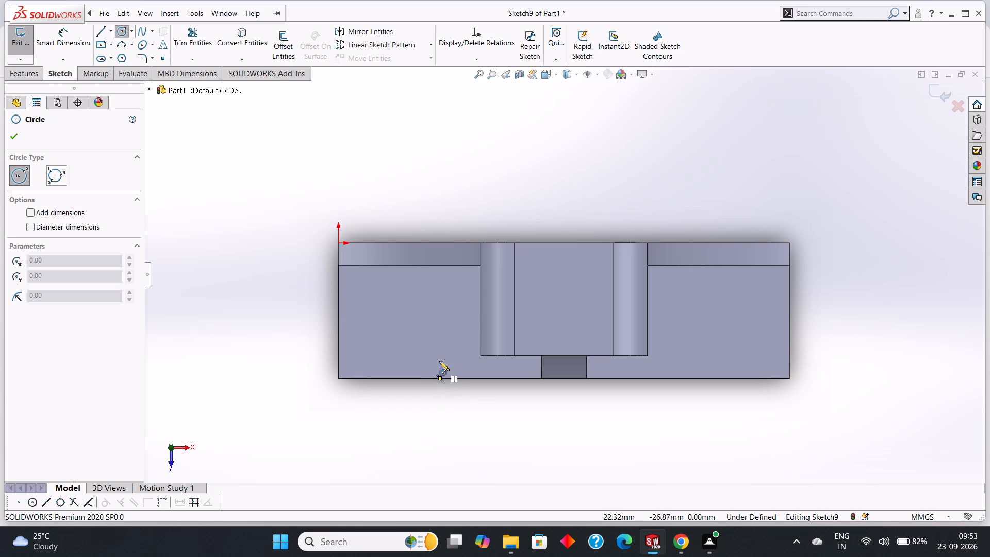
pyautogui.click(440, 321)
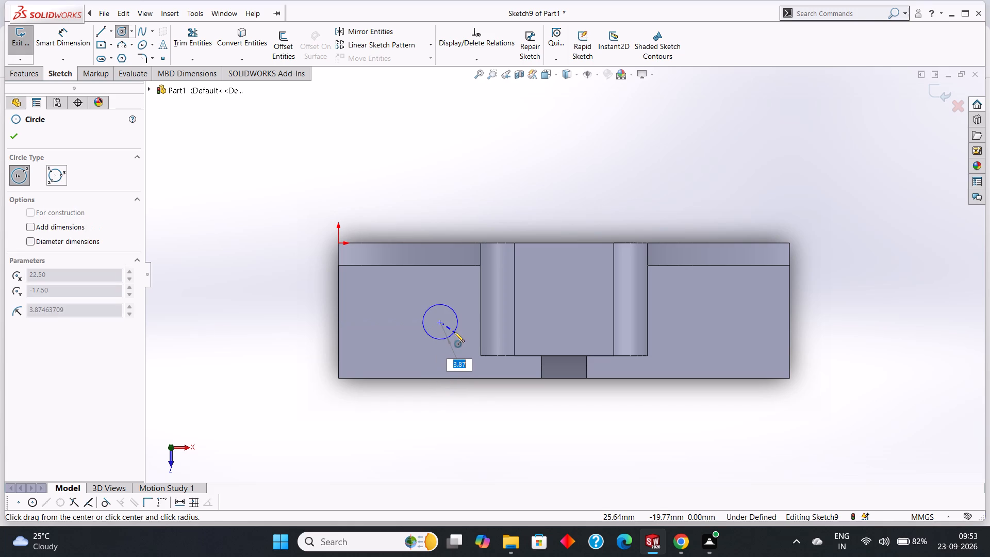
pyautogui.click(455, 333)
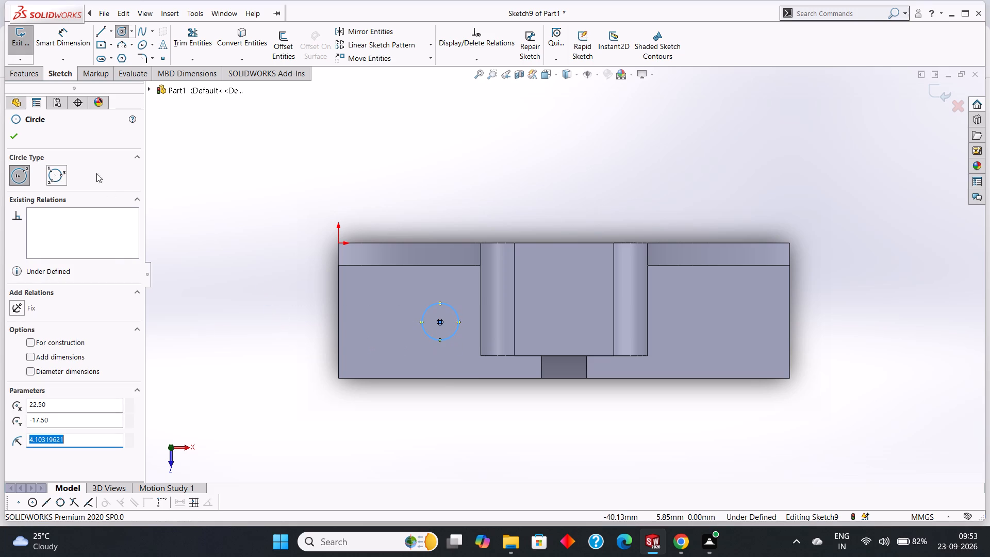
pyautogui.click(14, 139)
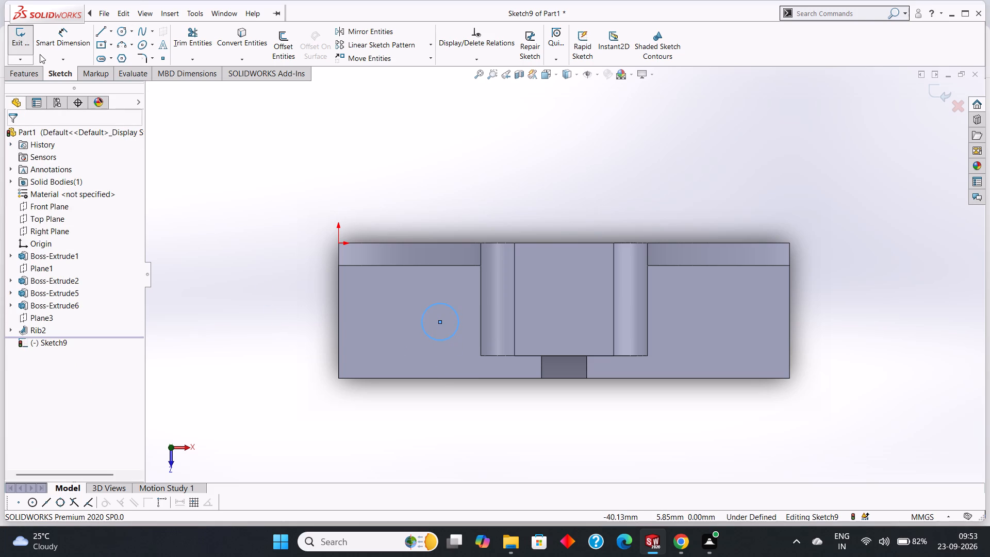
# Dimension the circle's diameter and set it to 7.5 mm.
pyautogui.click(60, 38)
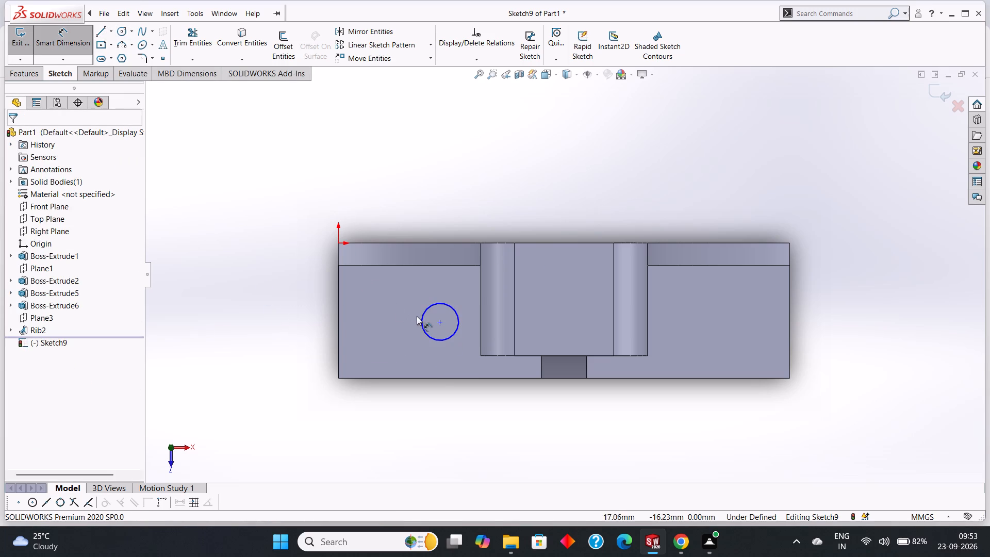
pyautogui.click(428, 308)
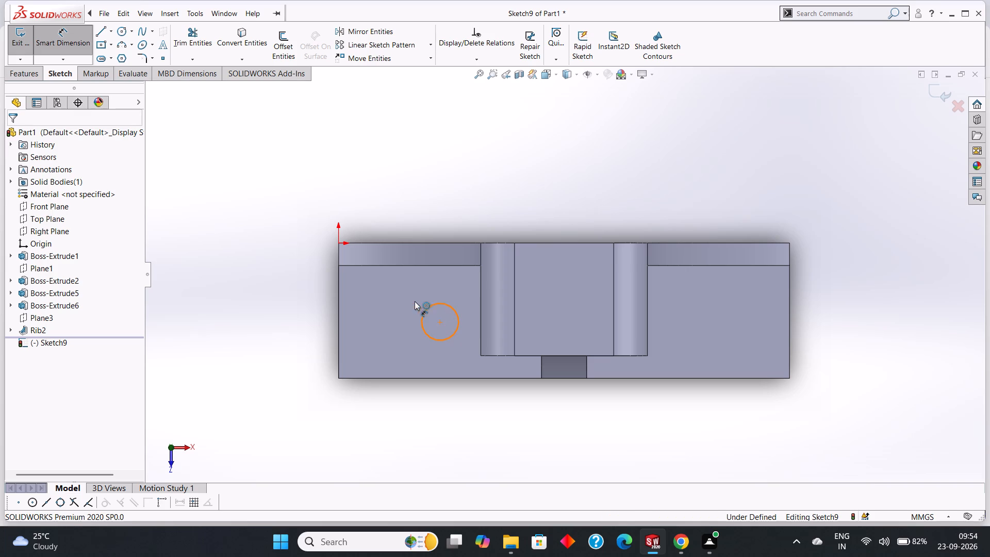
pyautogui.click(393, 290)
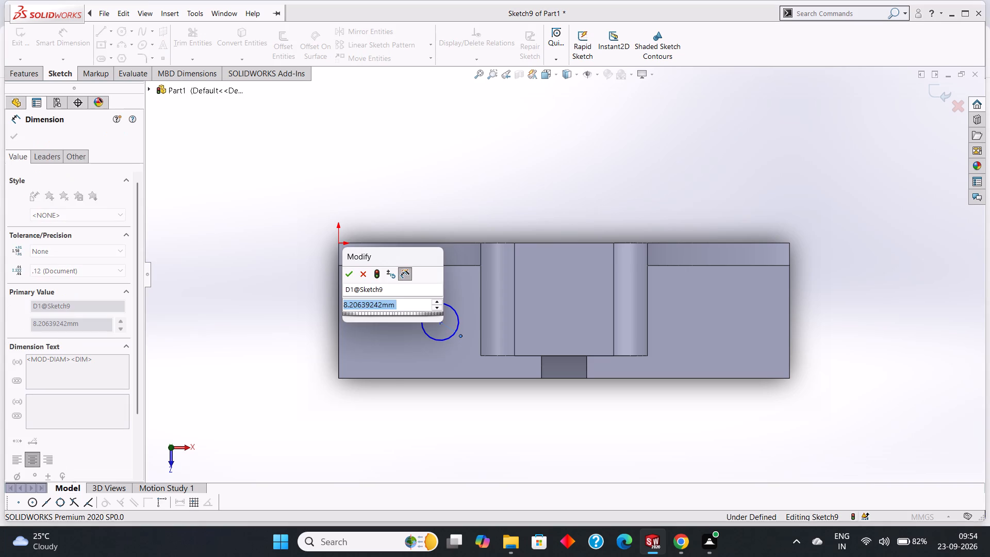
pyautogui.press('7')
pyautogui.press('.')
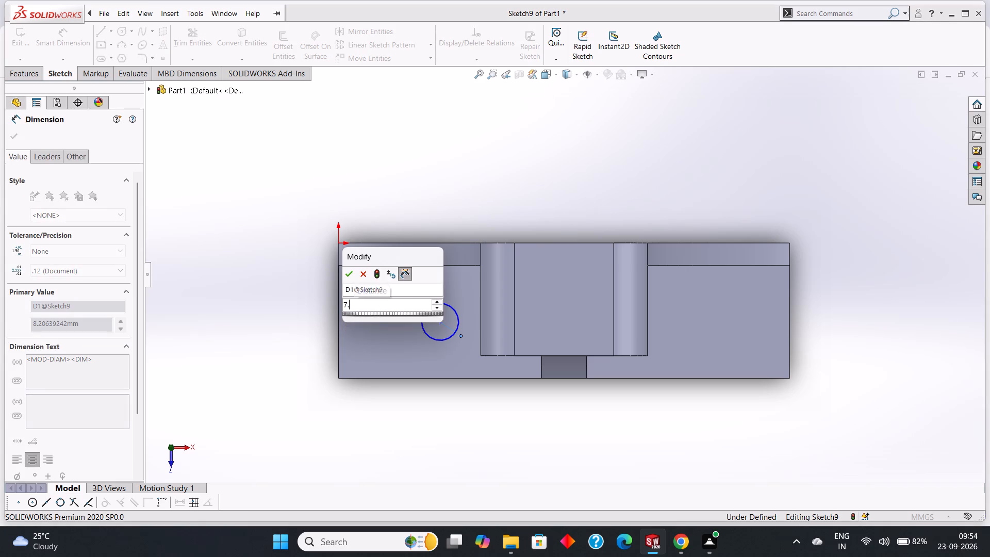
pyautogui.press('5')
pyautogui.press('Return')
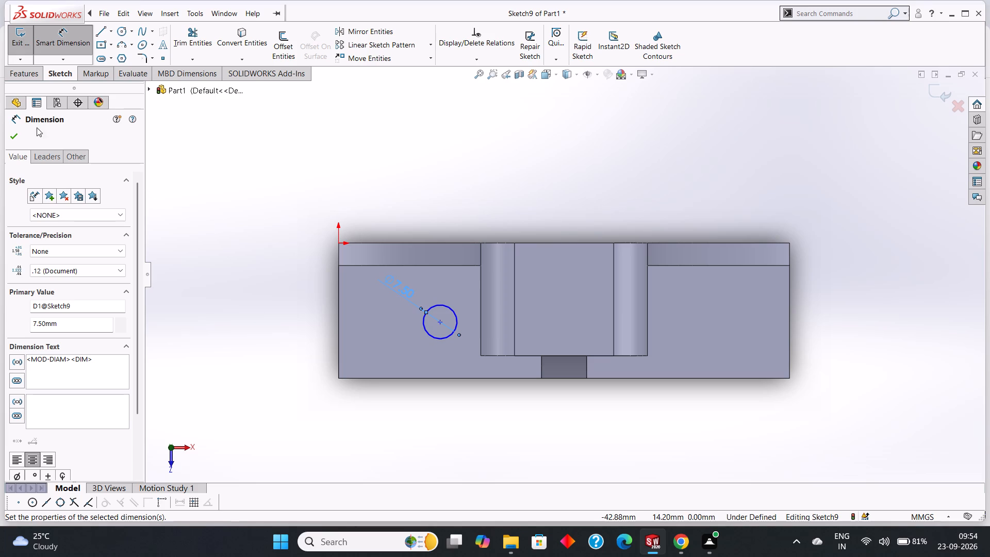
pyautogui.click(9, 136)
# Dimension the circle's centre from the base's front edge and set the distance to 15 mm.
pyautogui.click(59, 36)
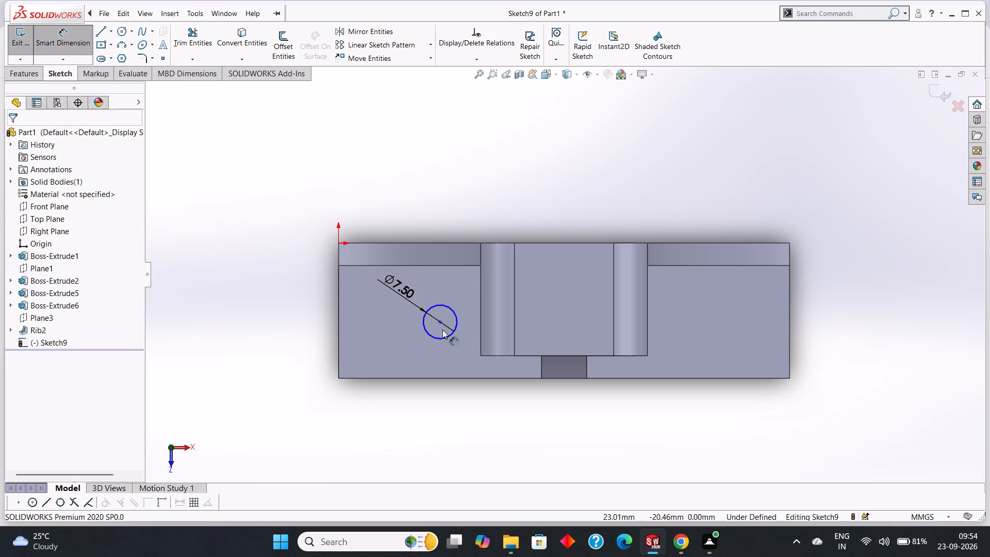
pyautogui.click(441, 320)
pyautogui.click(443, 378)
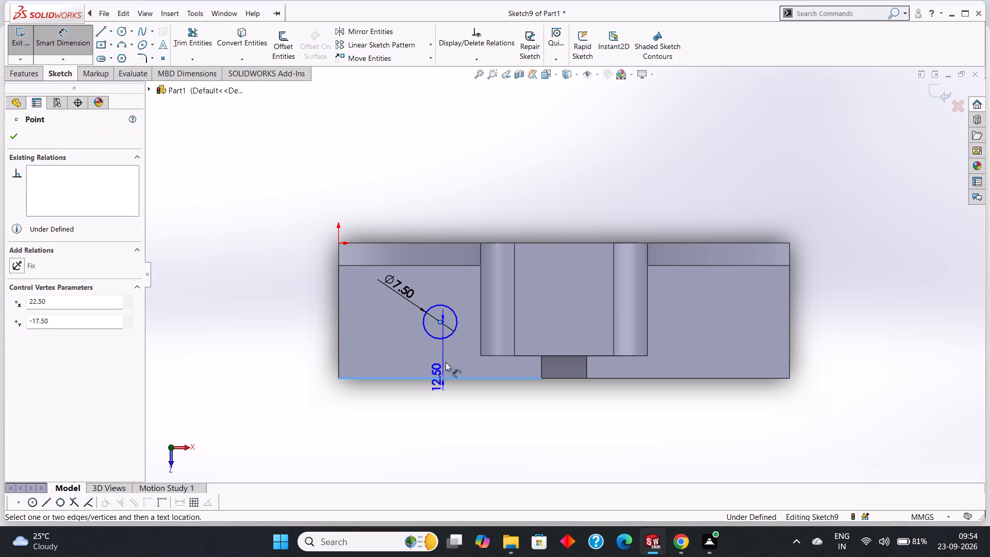
pyautogui.click(407, 335)
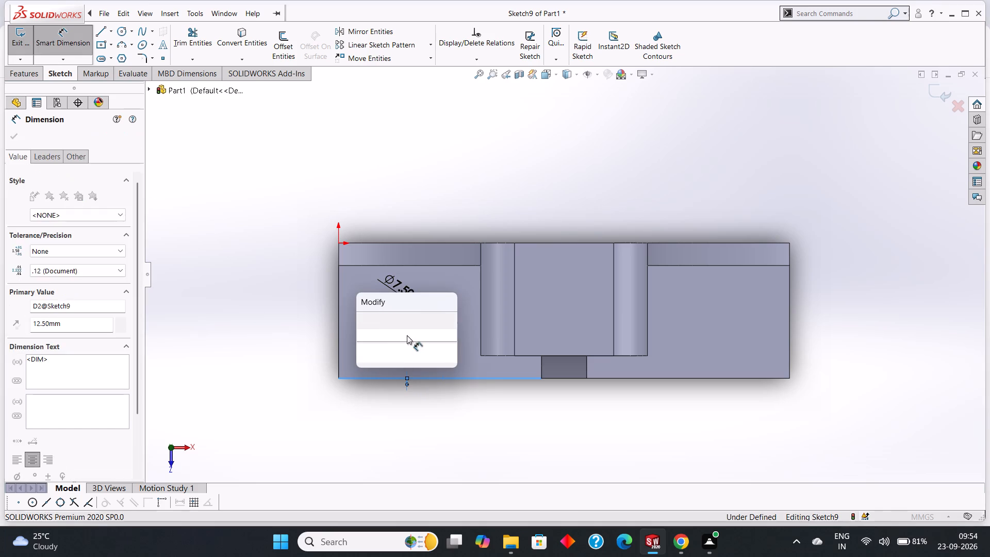
pyautogui.write('15')
pyautogui.press('Return')
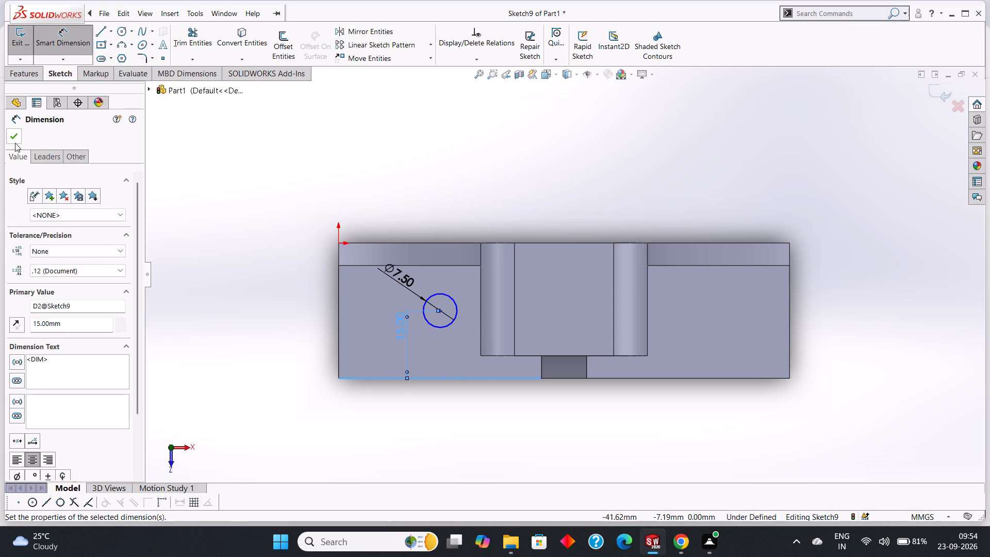
pyautogui.click(13, 139)
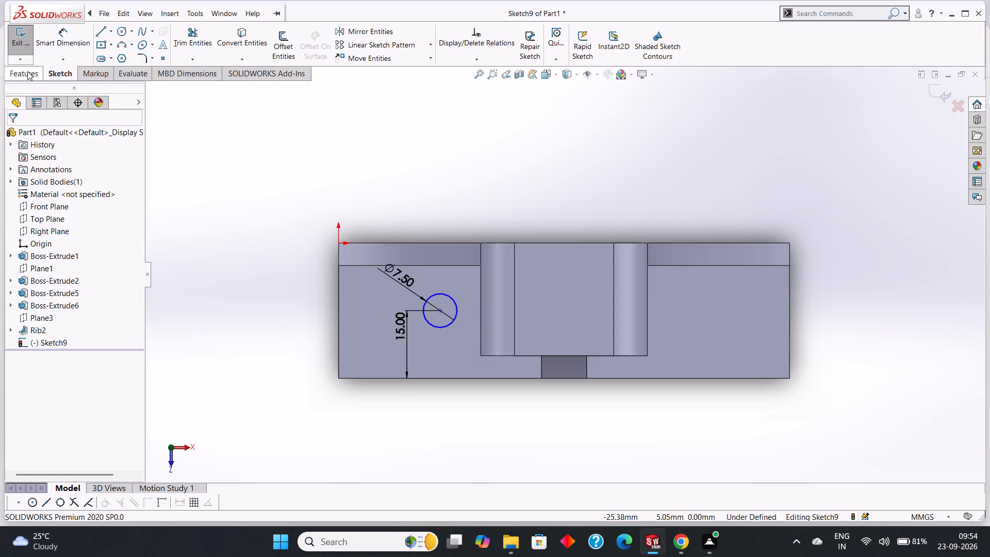
# Cut-extrude the circle with the Through All end condition to make a hole in the base.
pyautogui.click(27, 71)
pyautogui.click(187, 41)
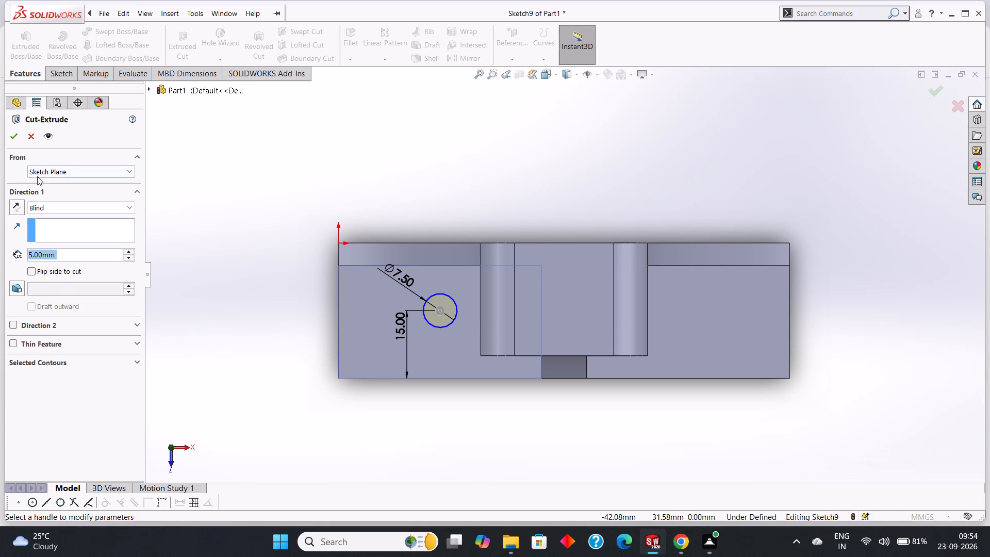
pyautogui.click(46, 211)
pyautogui.click(42, 230)
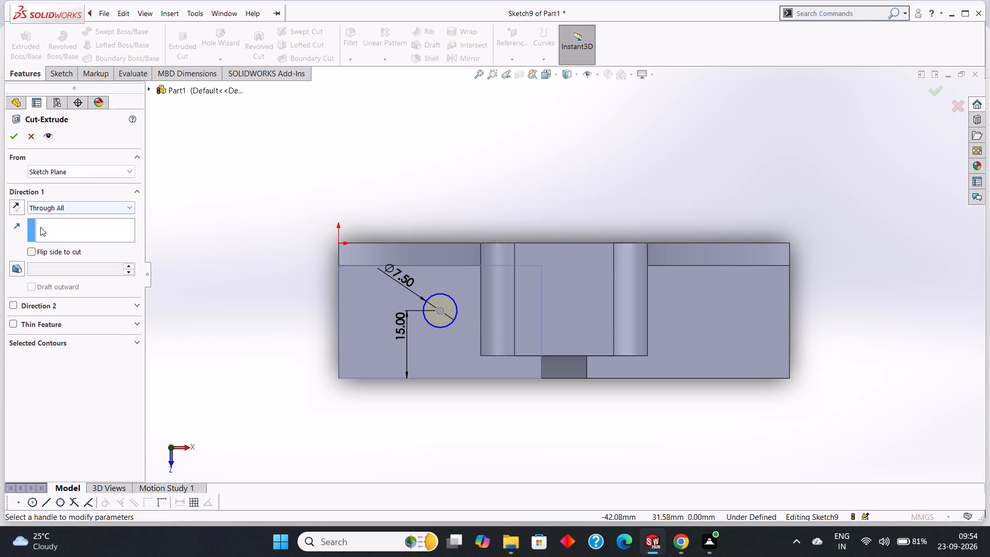
pyautogui.click(9, 134)
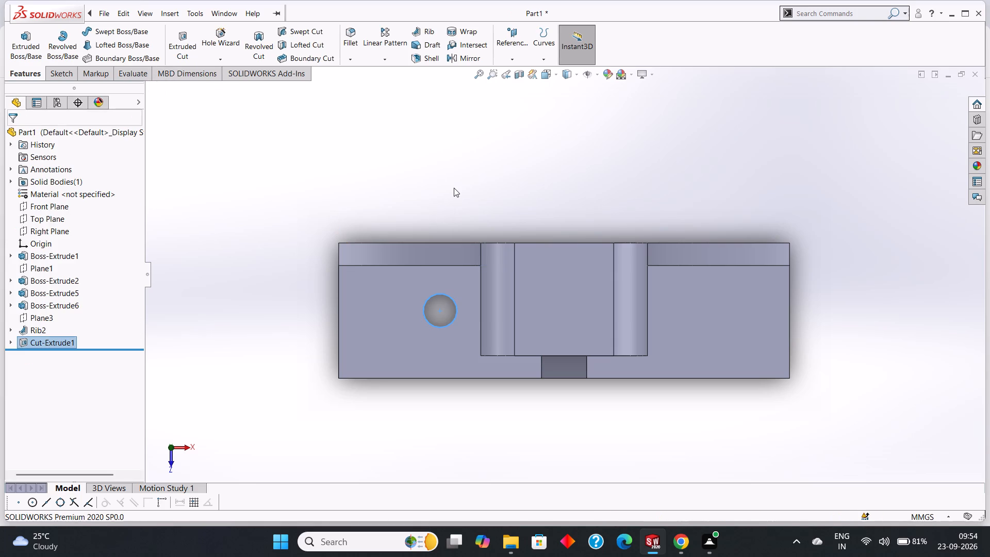
pyautogui.click(454, 188)
# Create a reference plane offset 50 mm from the Right Plane, through the middle of the part.
pyautogui.moveTo(455, 189); pyautogui.dragTo(468, 128, button='middle')
pyautogui.scroll(2, 474, 355)
pyautogui.scroll(-3, 474, 349)
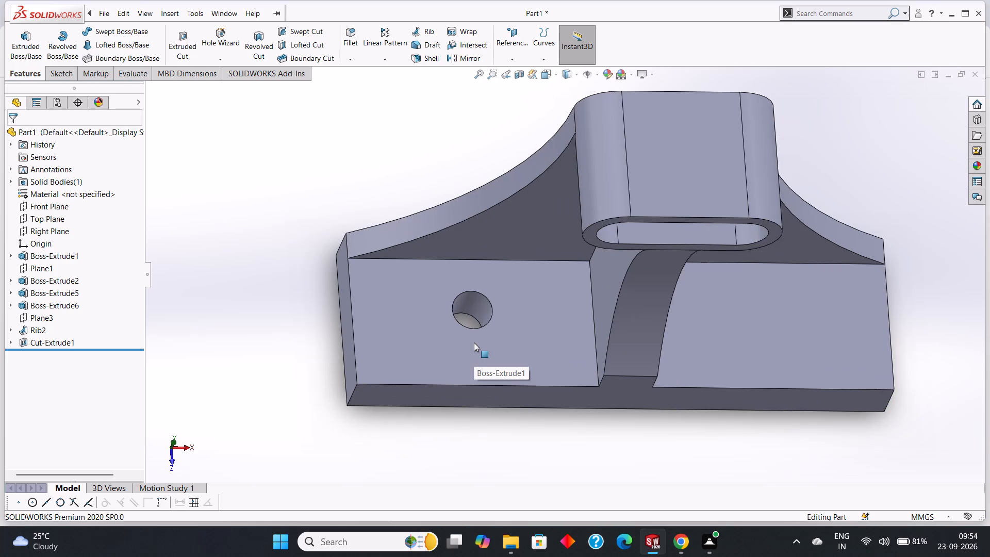
pyautogui.scroll(3, 474, 341)
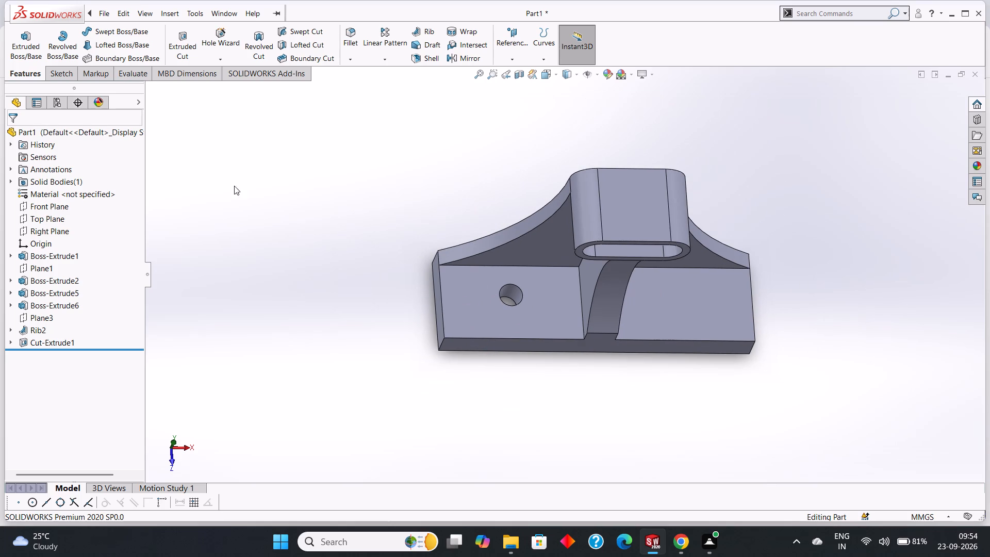
pyautogui.click(510, 60)
pyautogui.click(525, 71)
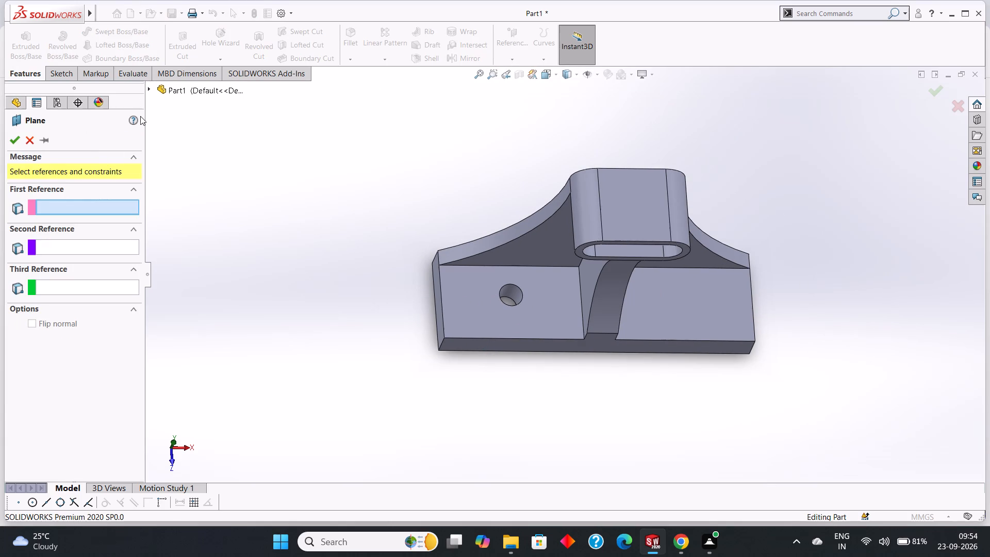
pyautogui.click(152, 86)
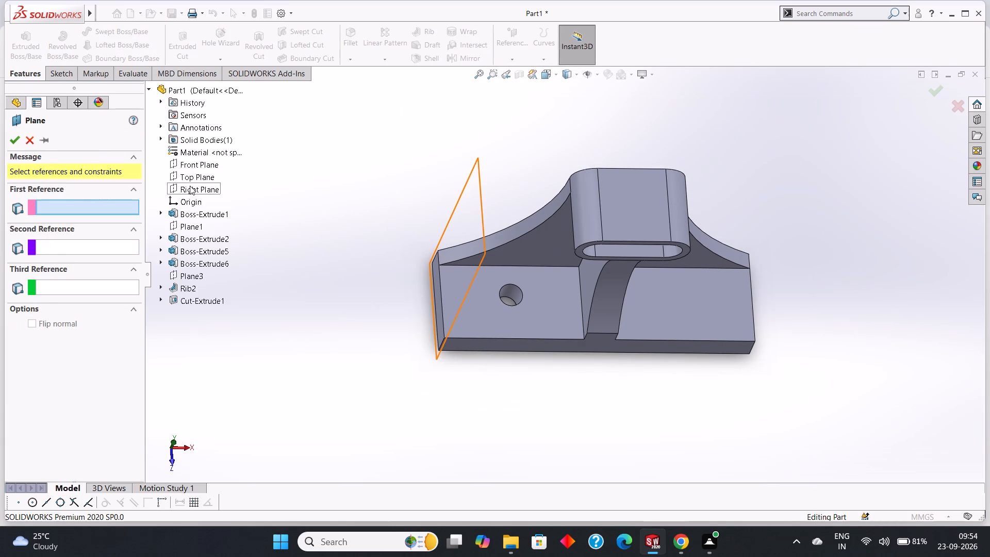
pyautogui.click(190, 186)
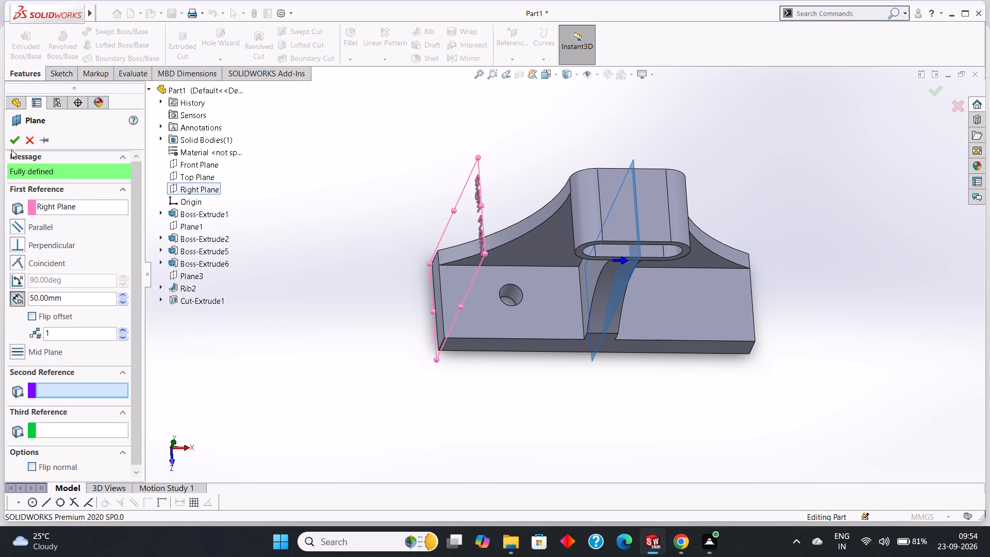
pyautogui.click(16, 143)
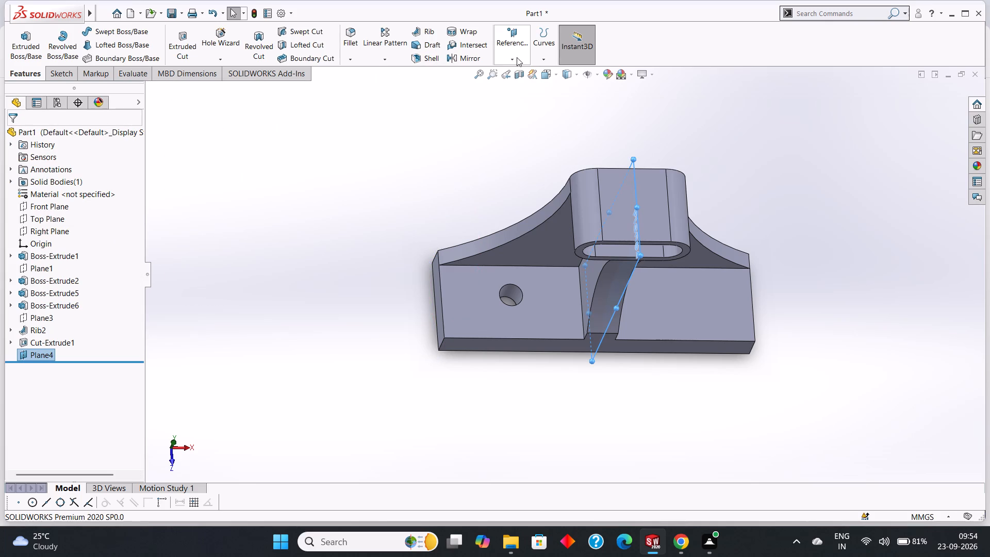
# Mirror the 7.5 mm hole cut about the new central plane to the other side of the rib.
pyautogui.click(387, 61)
pyautogui.click(394, 97)
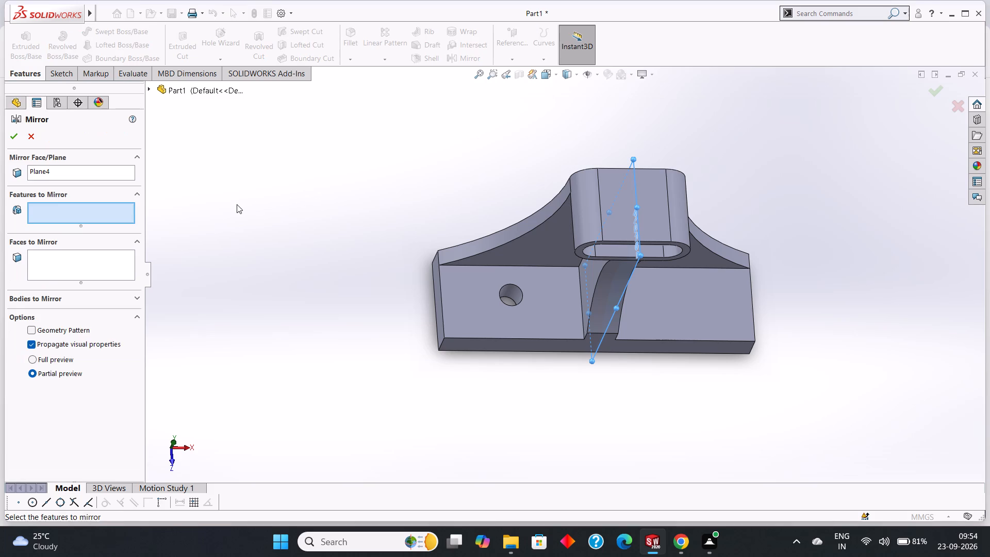
pyautogui.click(59, 216)
pyautogui.scroll(-2, 542, 314)
pyautogui.scroll(-2, 498, 285)
pyautogui.click(498, 267)
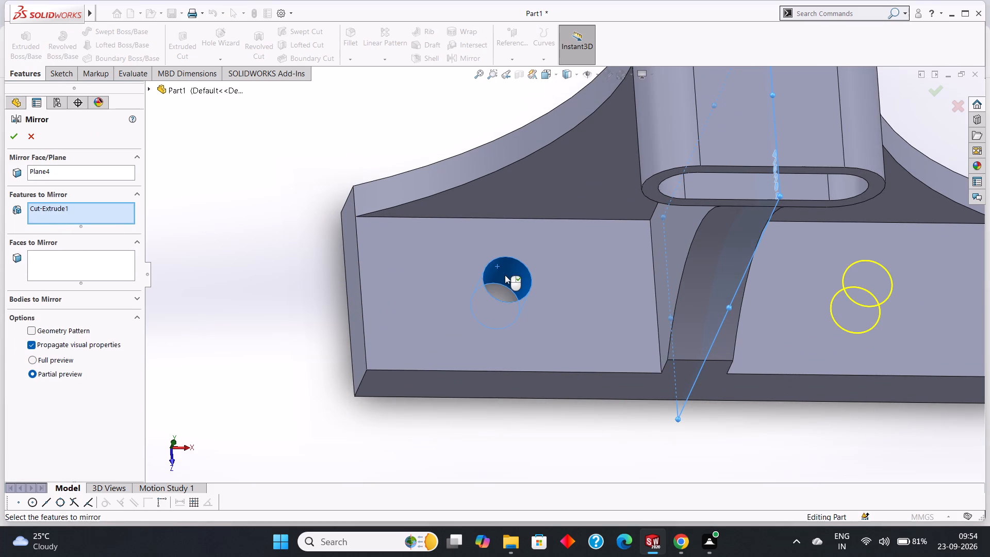
pyautogui.scroll(2, 505, 275)
pyautogui.click(14, 133)
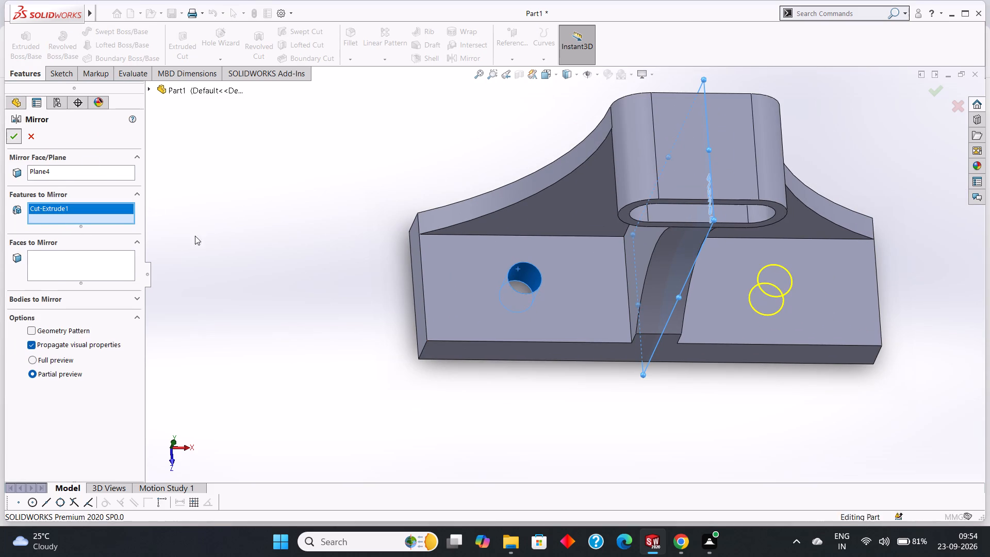
pyautogui.click(228, 288)
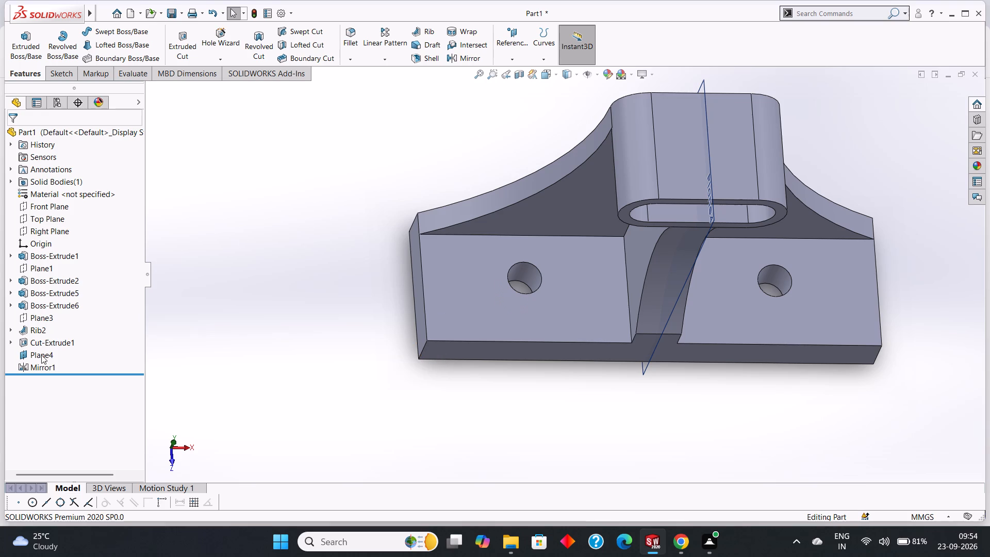
# Hide the central plane used for mirroring the hole.
pyautogui.click(42, 357)
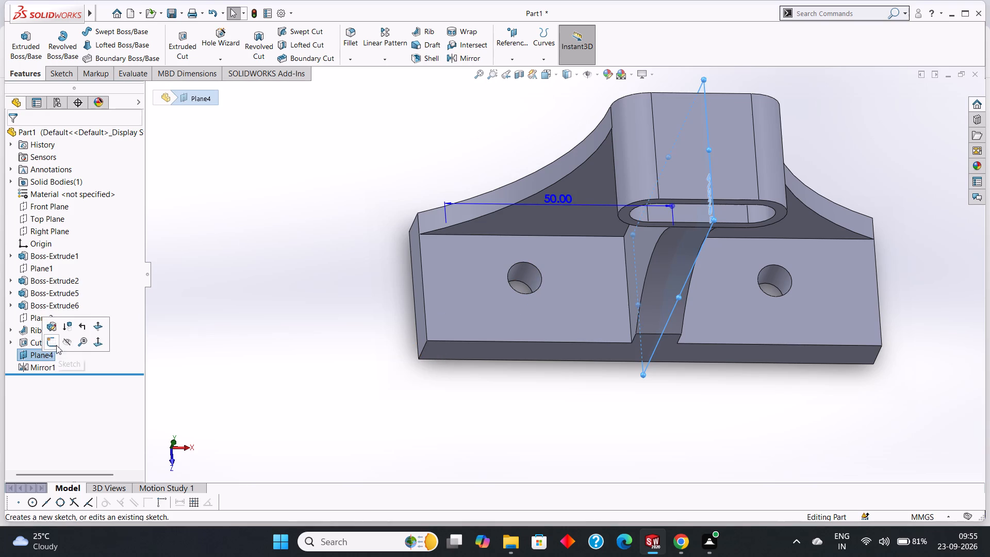
pyautogui.click(69, 338)
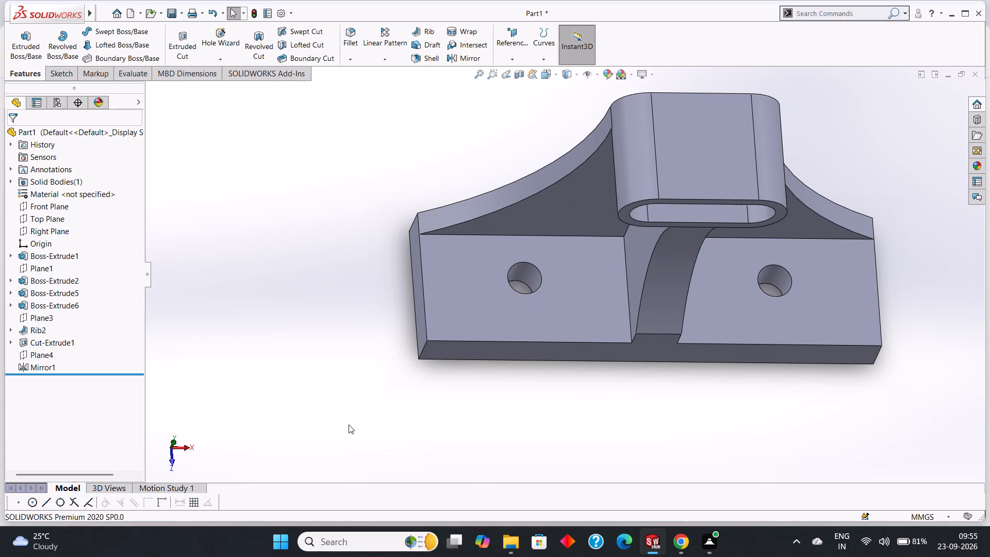
# Examine the whole part from different angles, including the slot boss, the rib and both base holes.
pyautogui.scroll(5, 349, 424)
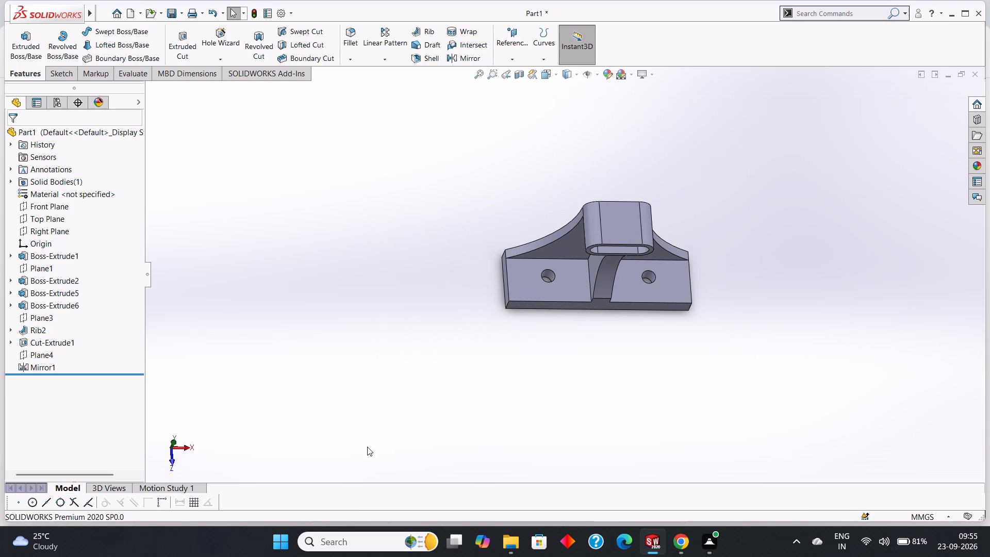
pyautogui.scroll(-1, 367, 447)
pyautogui.scroll(4, 368, 447)
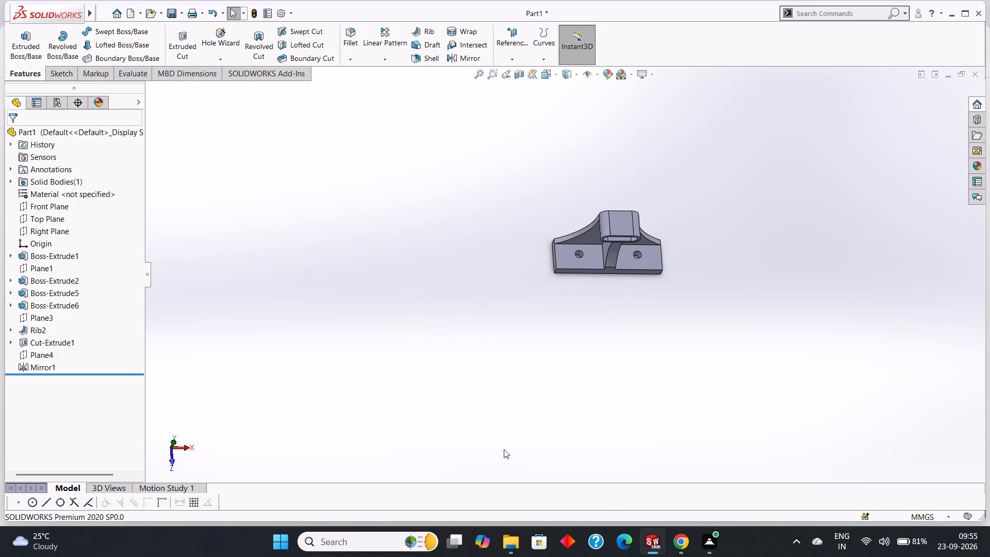
pyautogui.moveTo(579, 444); pyautogui.dragTo(585, 319, button='middle')
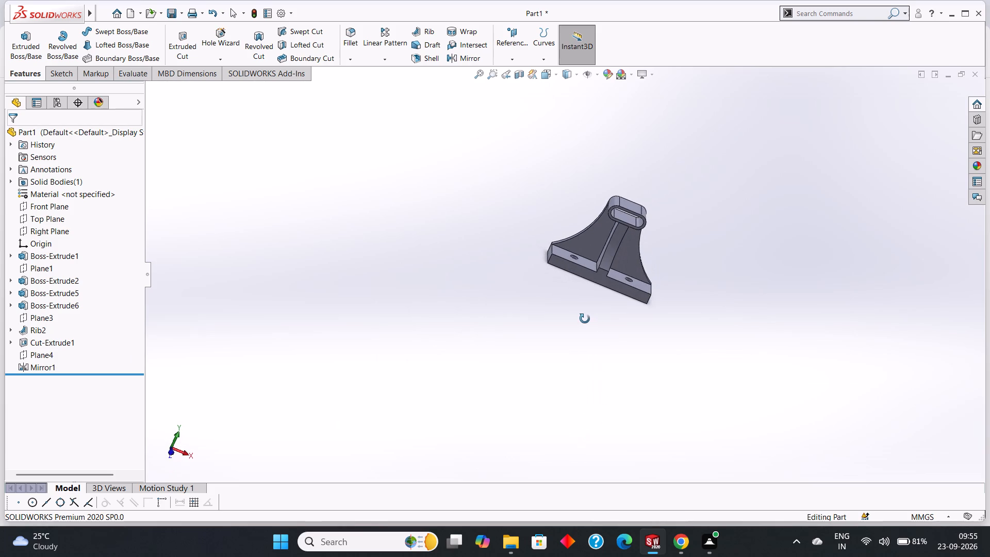
pyautogui.moveTo(585, 319); pyautogui.dragTo(581, 319, button='middle')
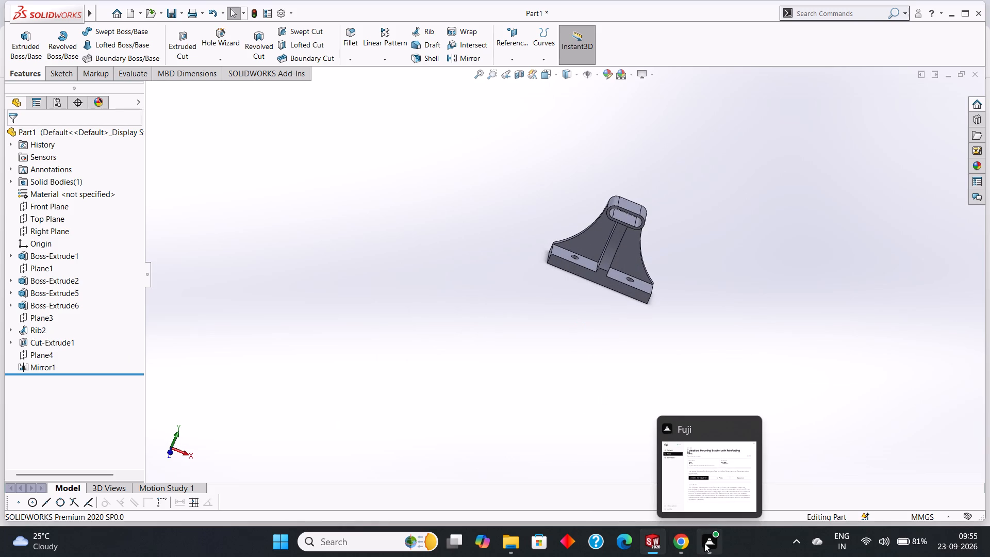
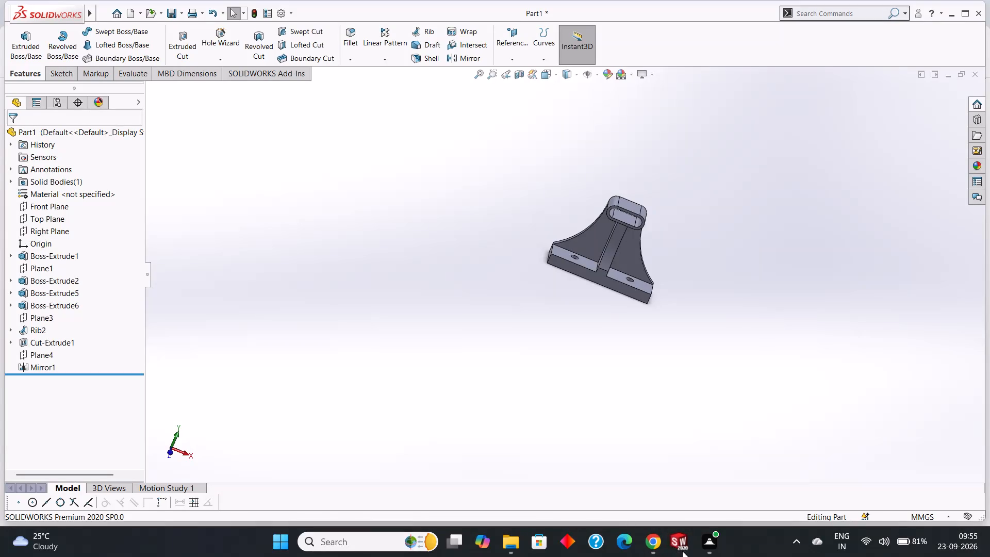
# Apply a bright green colour to the two holed top faces of the base and both side faces of the central rib.
pyautogui.click(629, 392)
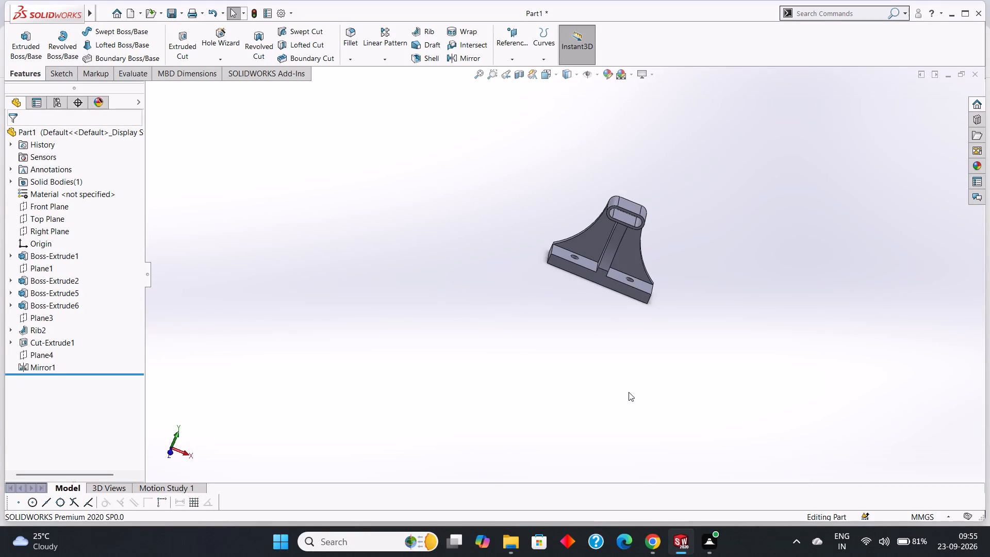
pyautogui.moveTo(629, 388); pyautogui.dragTo(638, 373, button='middle')
pyautogui.scroll(-1, 626, 207)
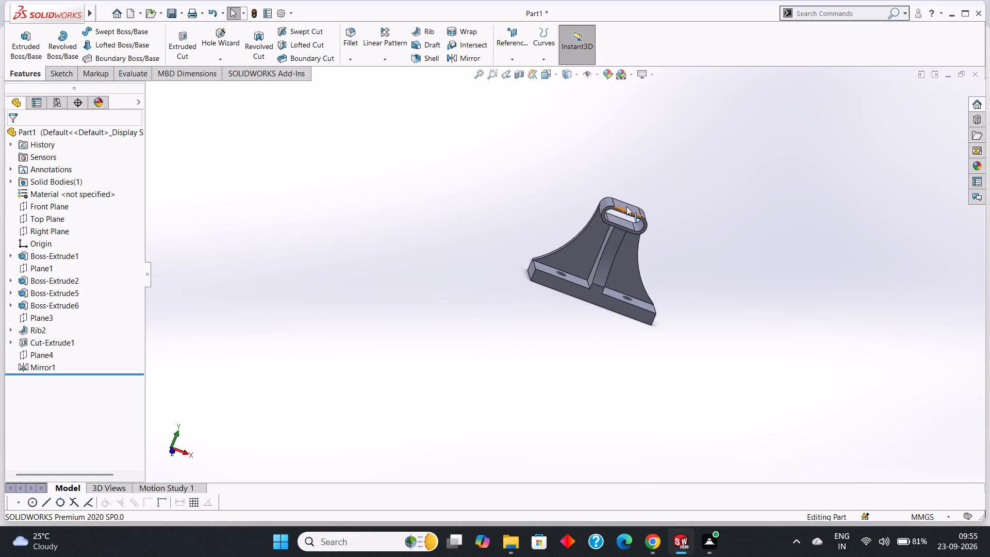
pyautogui.scroll(-2, 626, 206)
pyautogui.moveTo(708, 228); pyautogui.dragTo(683, 318, button='middle')
pyautogui.scroll(-1, 683, 318)
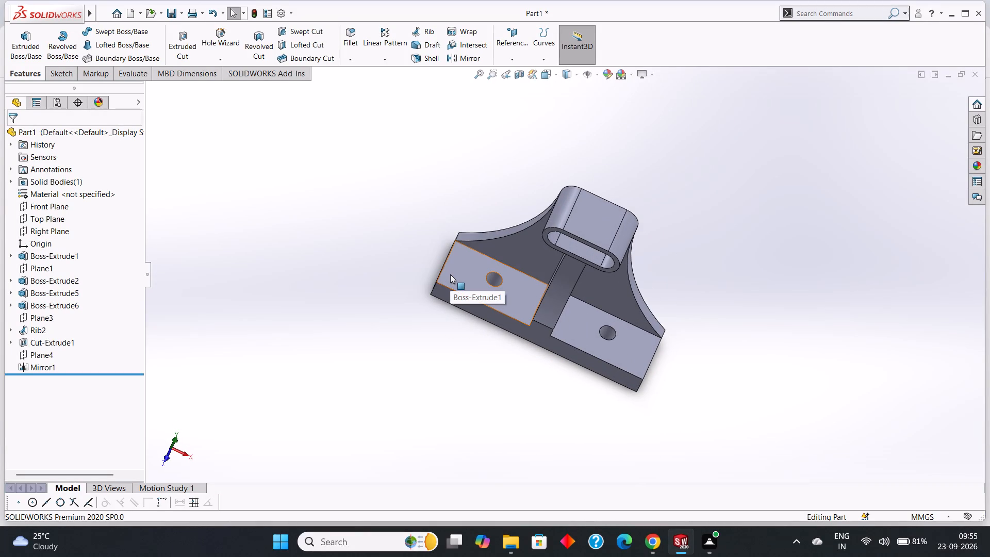
pyautogui.click(453, 273)
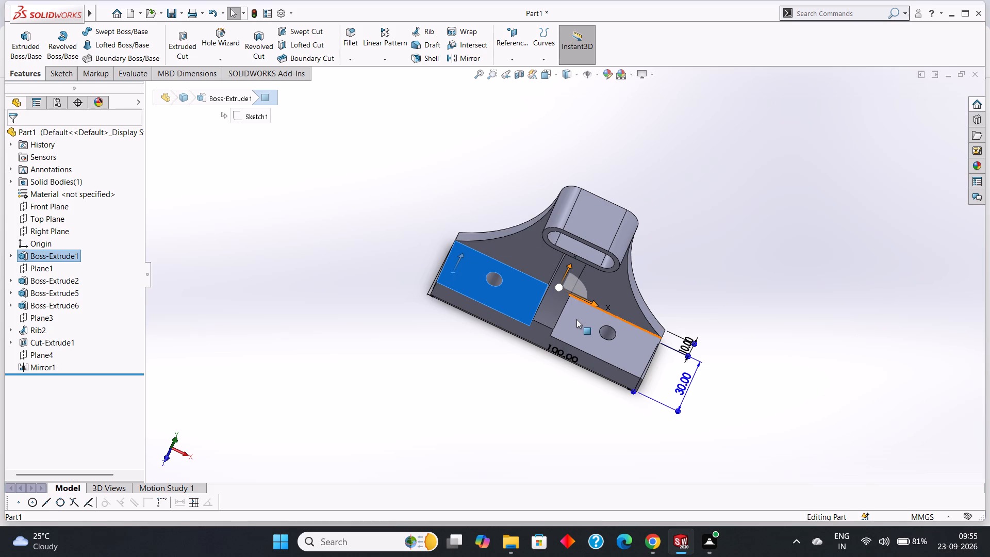
pyautogui.keyDown('ctrl'); pyautogui.click(576, 319); pyautogui.keyUp('ctrl')
pyautogui.moveTo(744, 294); pyautogui.dragTo(718, 275, button='middle')
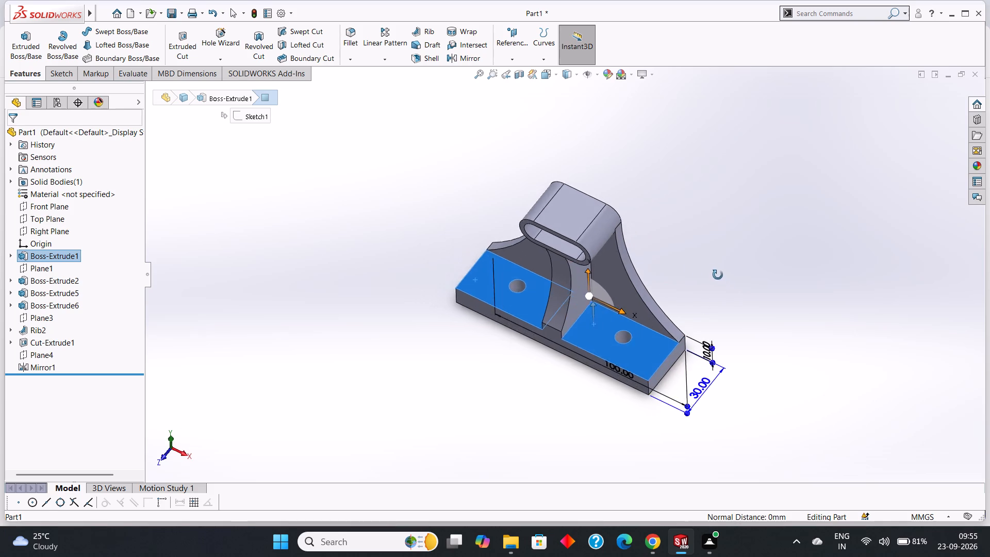
pyautogui.moveTo(718, 275); pyautogui.dragTo(707, 265, button='middle')
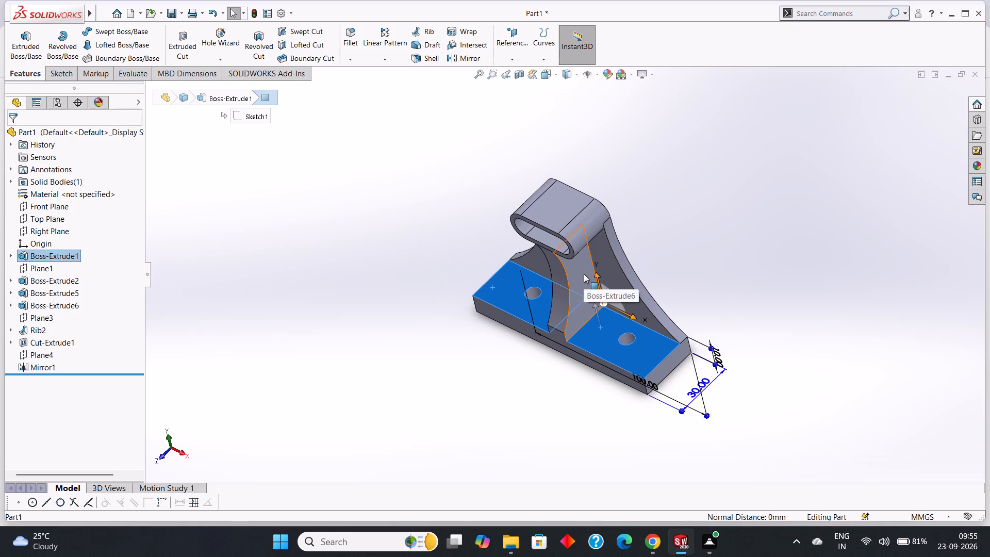
pyautogui.keyDown('ctrl'); pyautogui.click(583, 273); pyautogui.keyUp('ctrl')
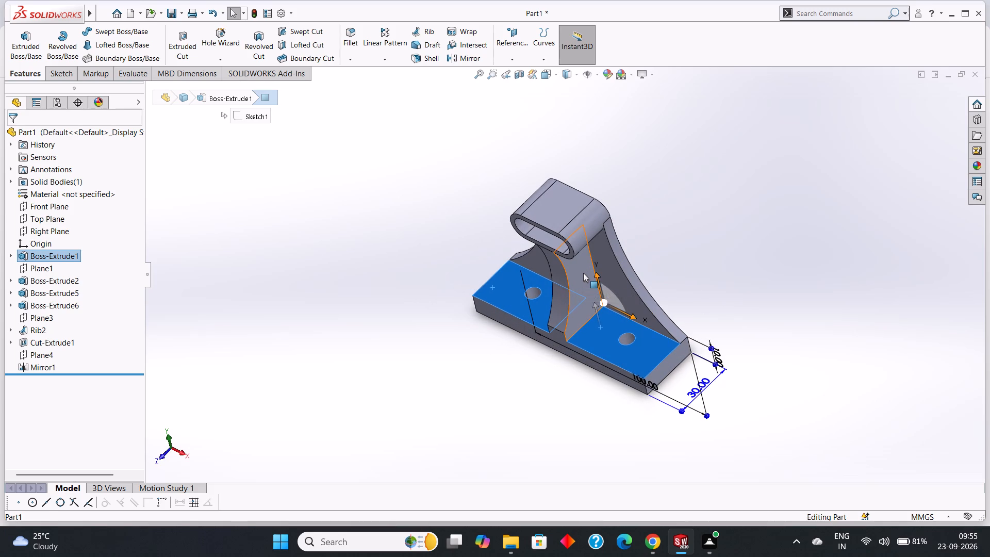
pyautogui.moveTo(739, 263); pyautogui.dragTo(828, 335, button='middle')
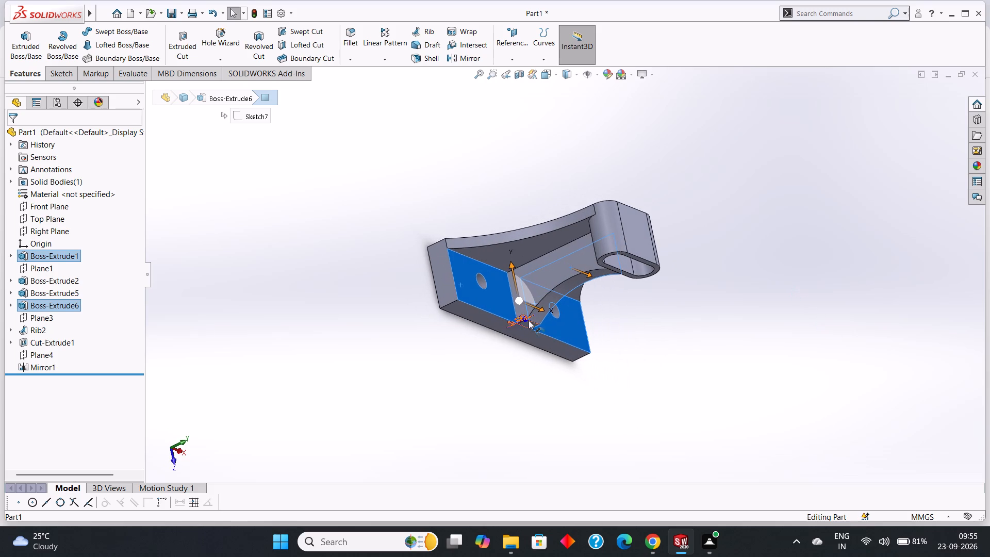
pyautogui.keyDown('ctrl'); pyautogui.click(556, 263); pyautogui.keyUp('ctrl')
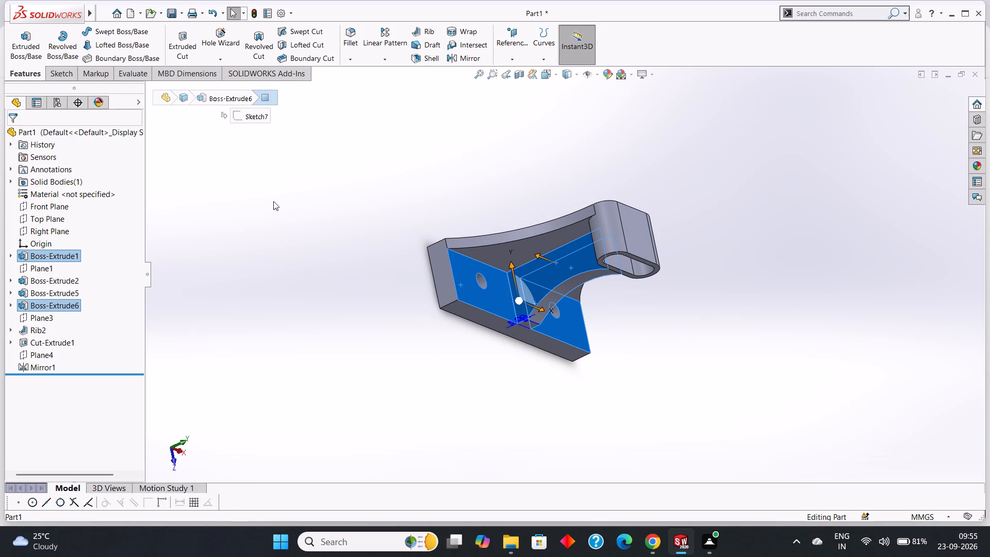
pyautogui.click(607, 74)
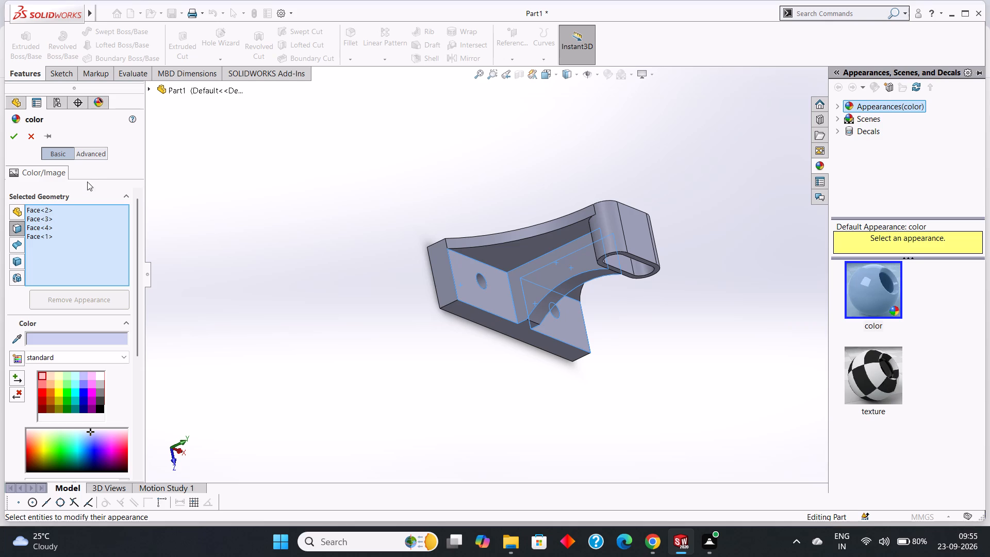
pyautogui.click(49, 335)
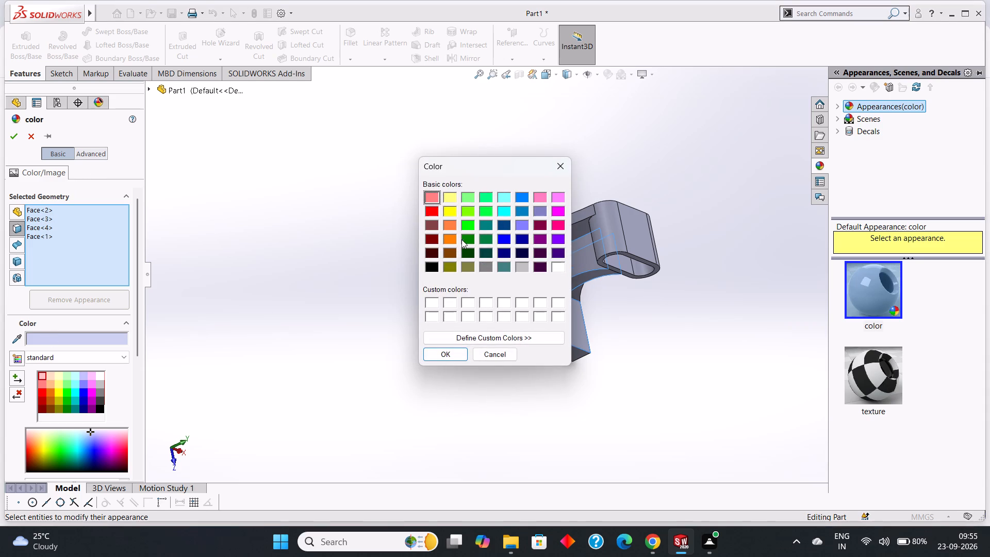
pyautogui.click(471, 225)
pyautogui.click(450, 352)
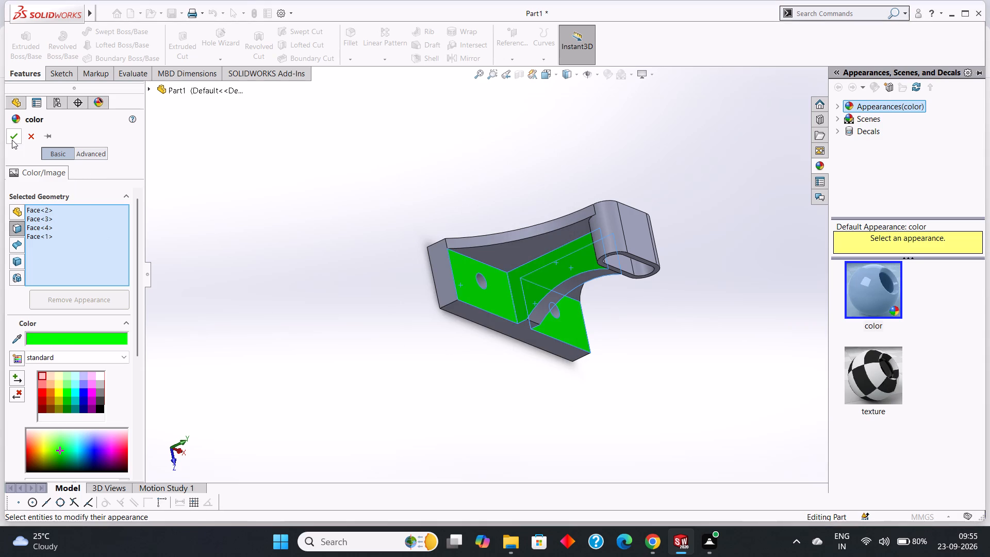
pyautogui.click(12, 140)
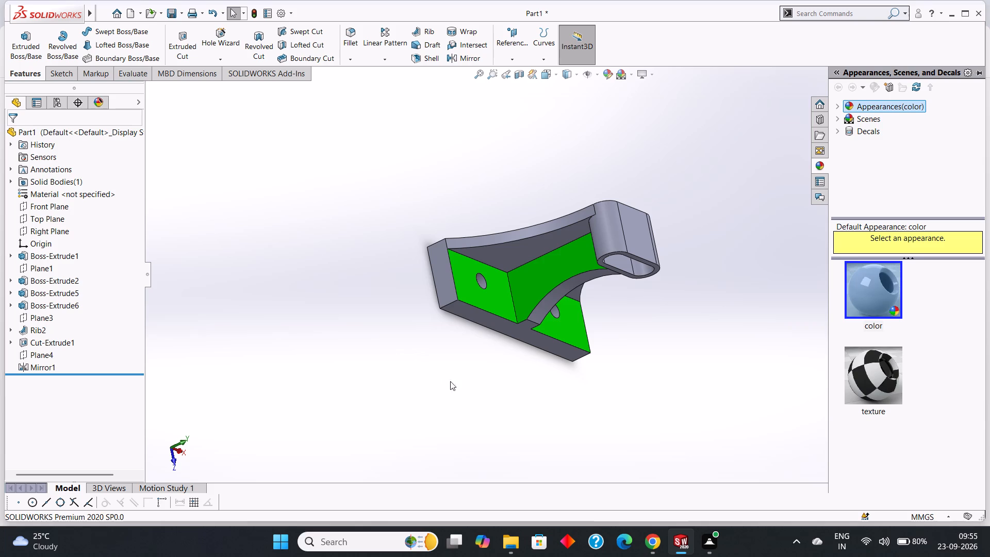
# Apply a red colour to the long front face of the base.
pyautogui.moveTo(740, 306); pyautogui.dragTo(711, 256, button='middle')
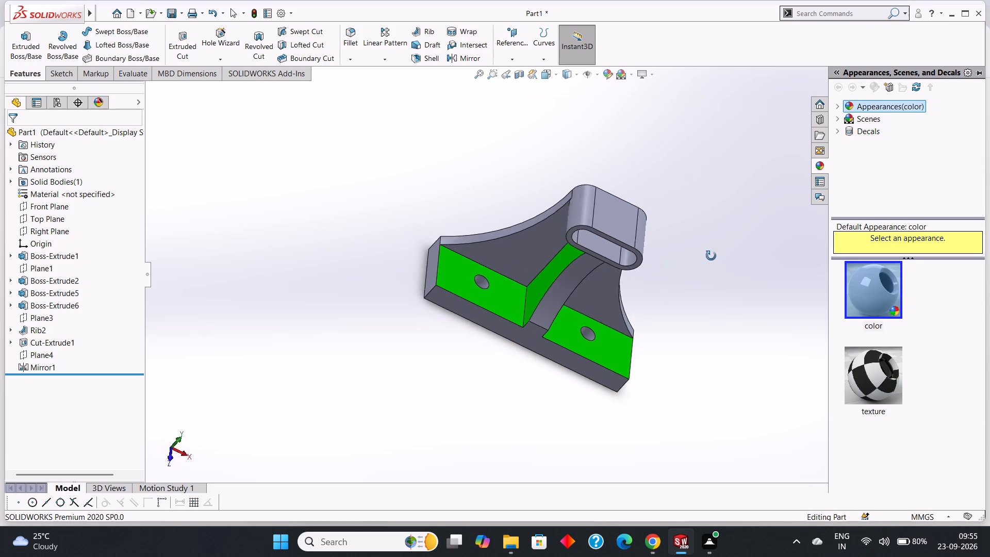
pyautogui.moveTo(711, 256); pyautogui.dragTo(704, 155, button='middle')
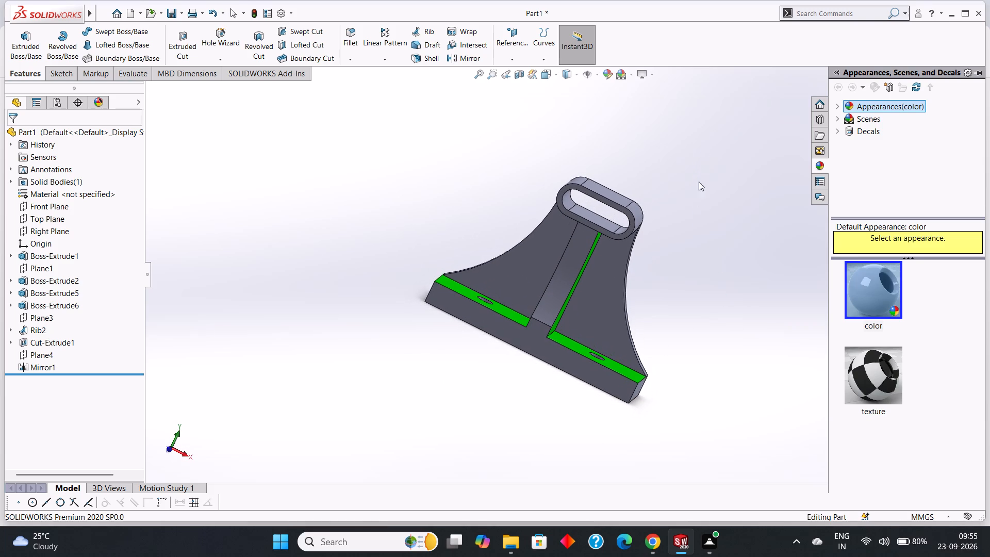
pyautogui.click(524, 345)
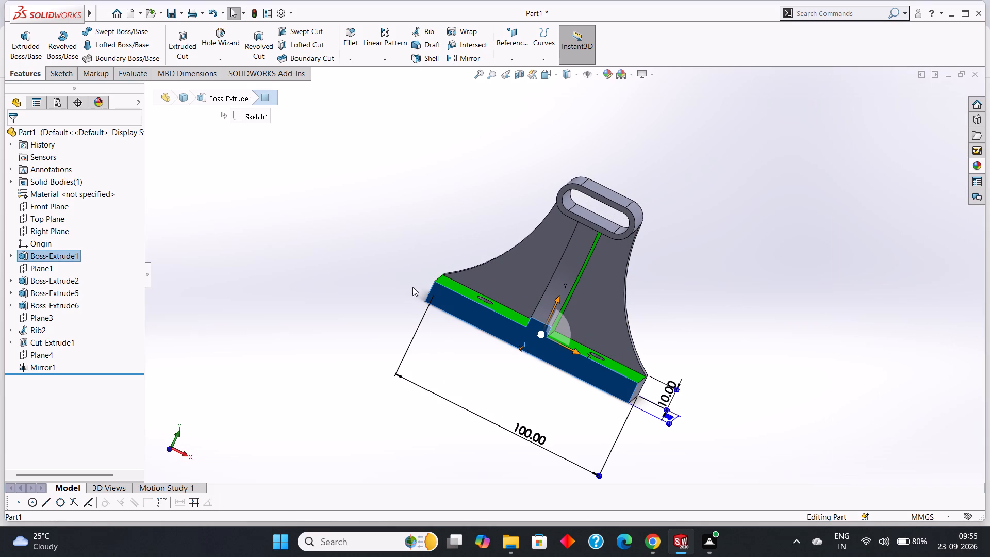
pyautogui.click(603, 77)
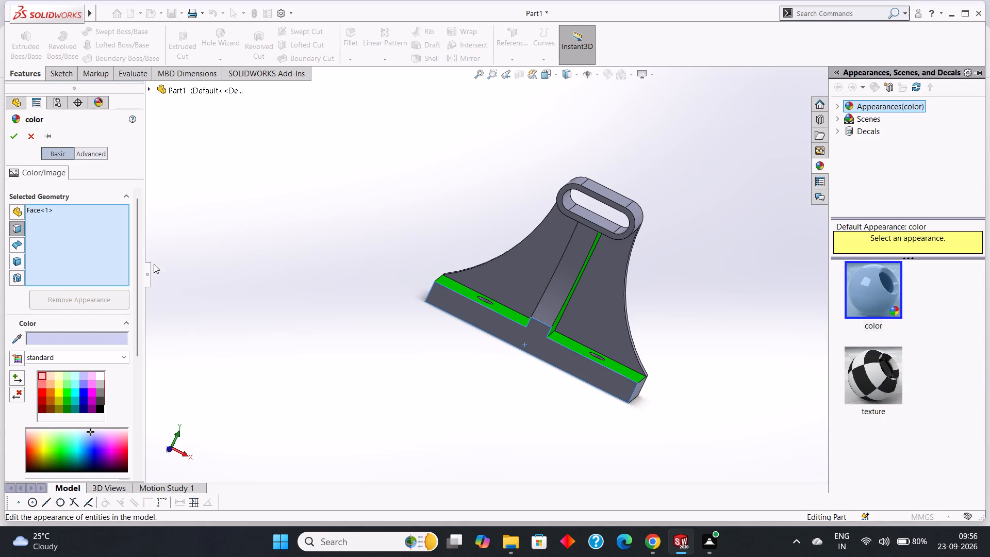
pyautogui.click(47, 336)
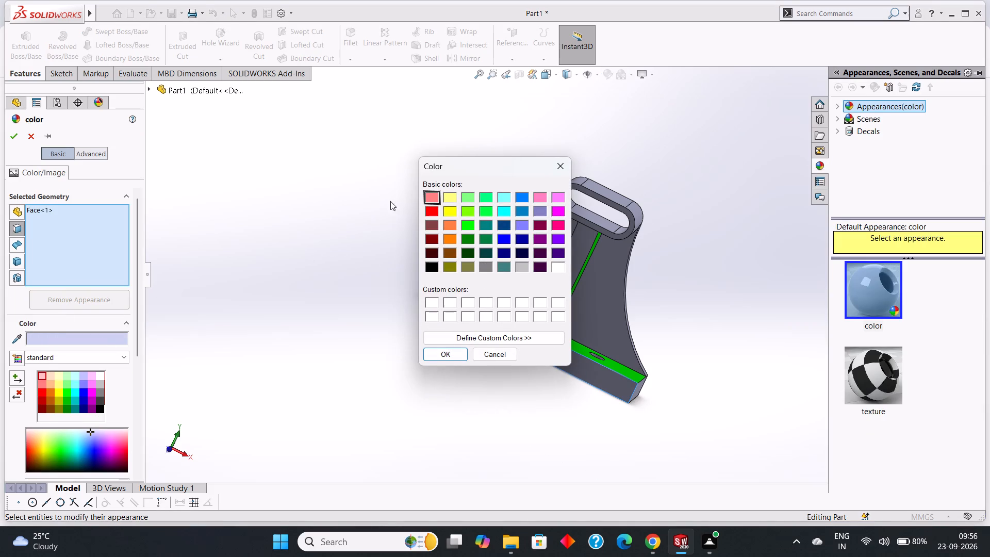
pyautogui.click(433, 209)
pyautogui.click(439, 358)
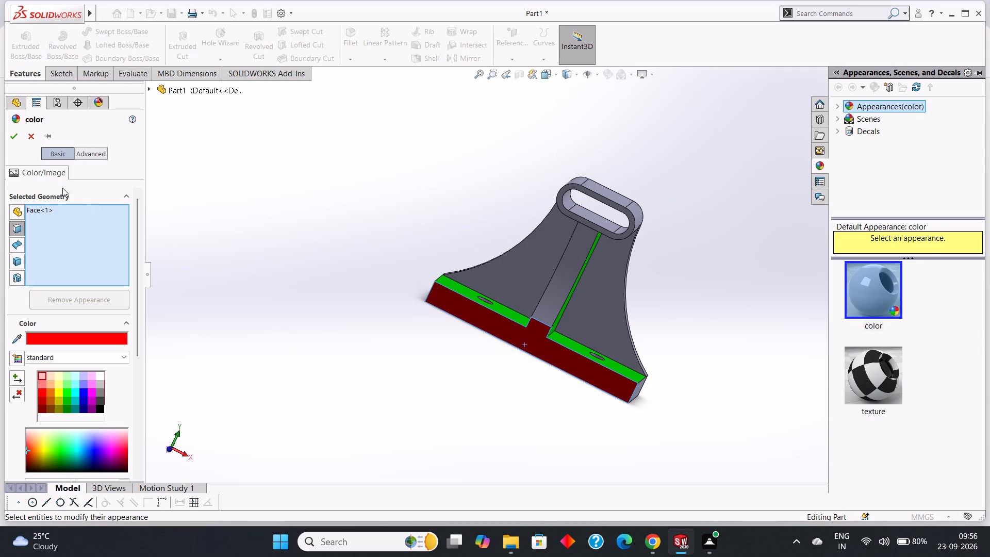
pyautogui.click(15, 140)
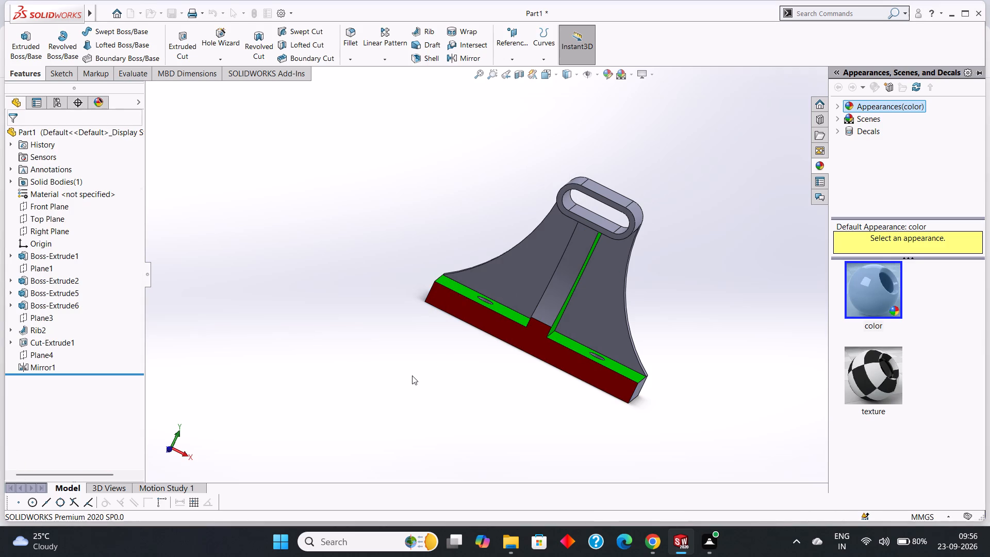
# Apply an orange colour to the curved front face of the central rib.
pyautogui.click(566, 275)
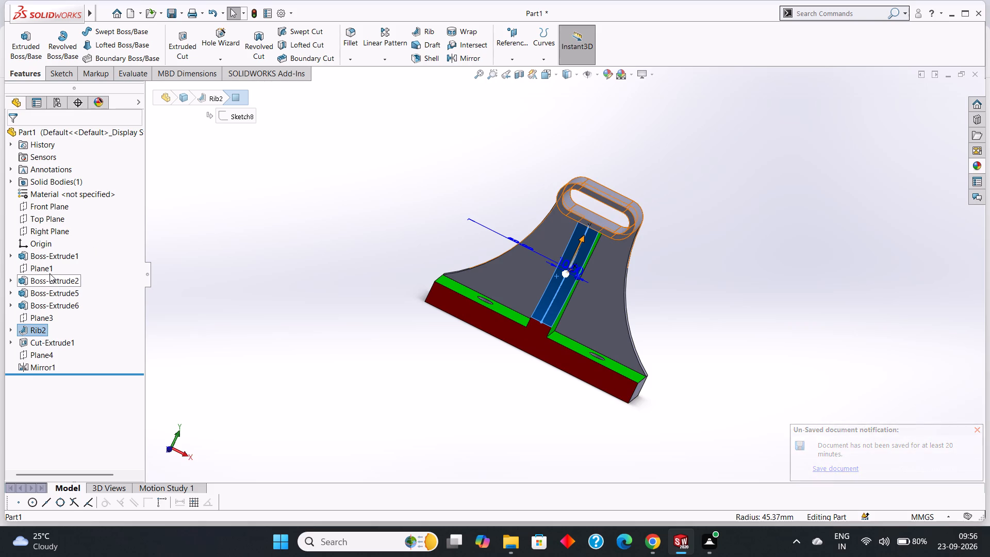
pyautogui.click(603, 74)
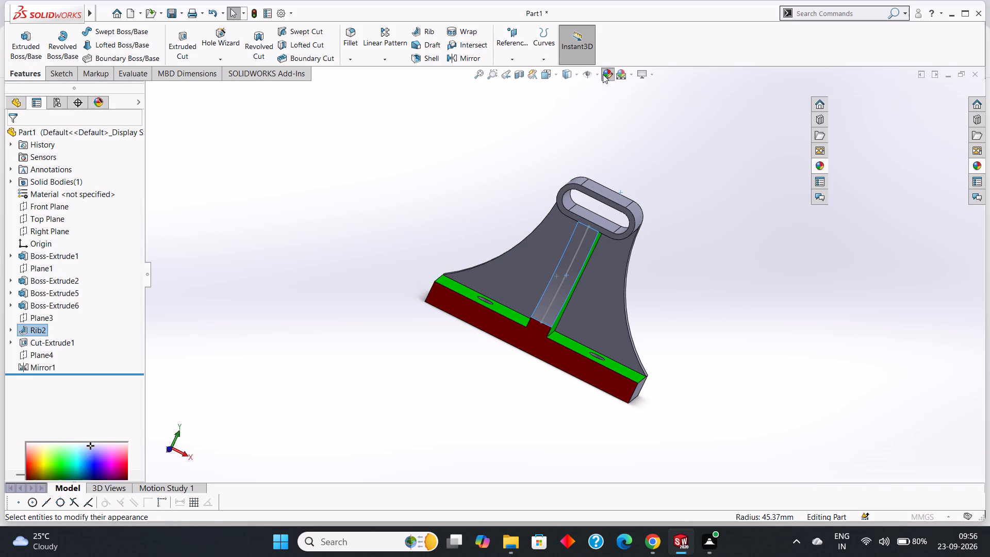
pyautogui.click(90, 338)
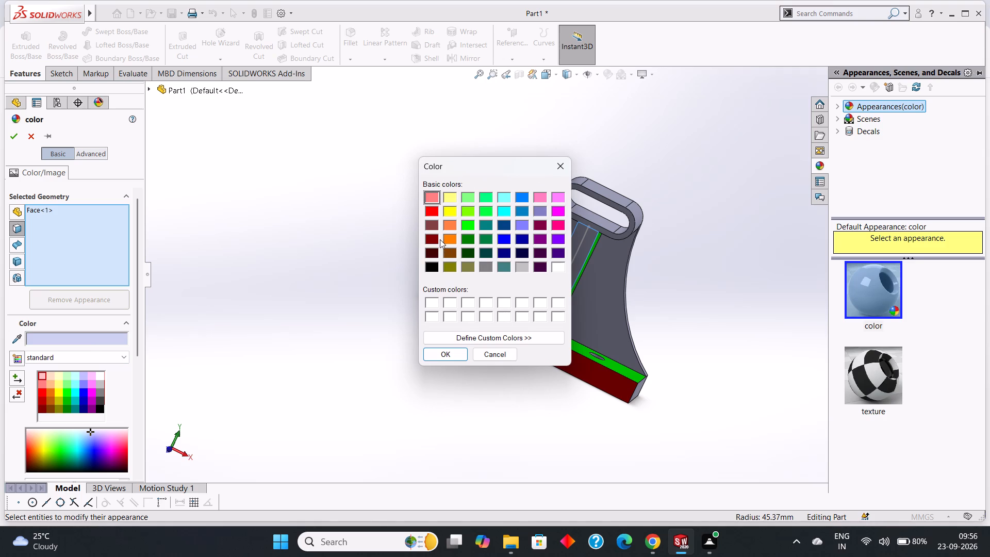
pyautogui.click(449, 222)
pyautogui.click(442, 352)
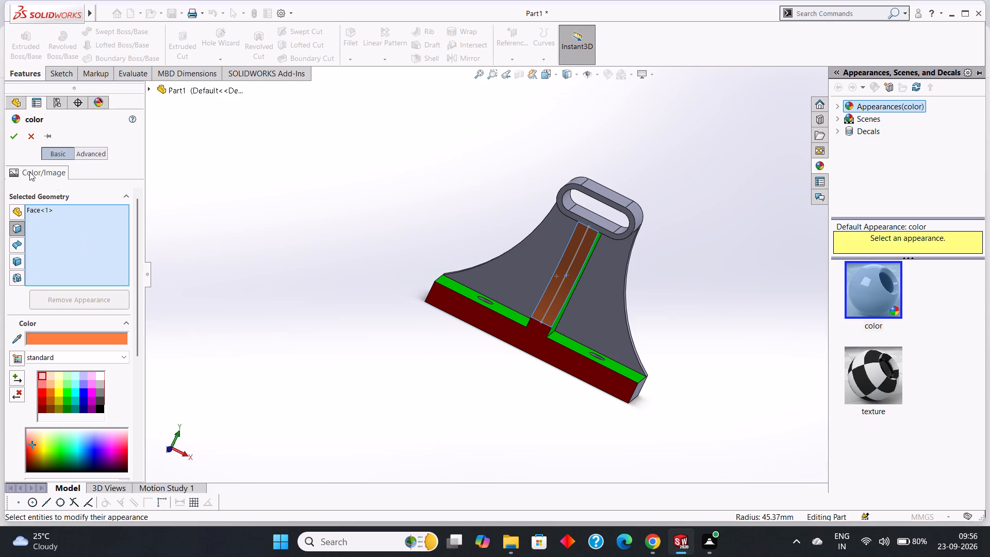
pyautogui.click(14, 137)
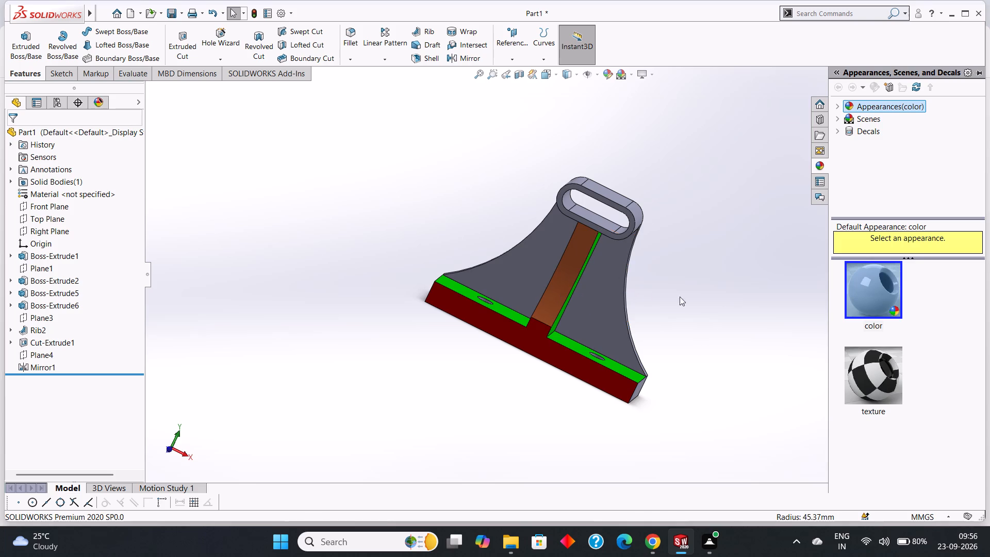
# Apply an orange colour to both arc-shaped side faces of the support.
pyautogui.moveTo(725, 310); pyautogui.dragTo(669, 284, button='middle')
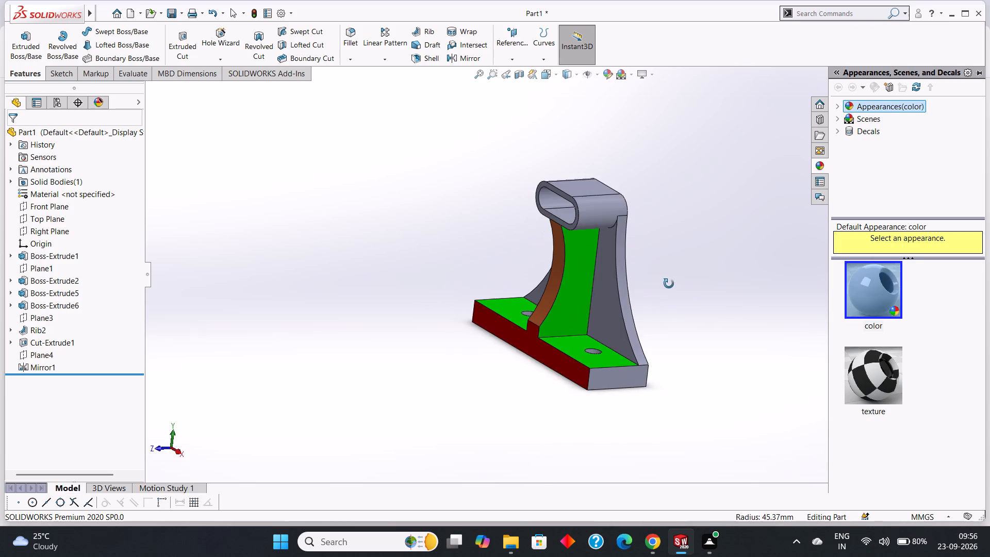
pyautogui.moveTo(669, 284); pyautogui.dragTo(651, 294, button='middle')
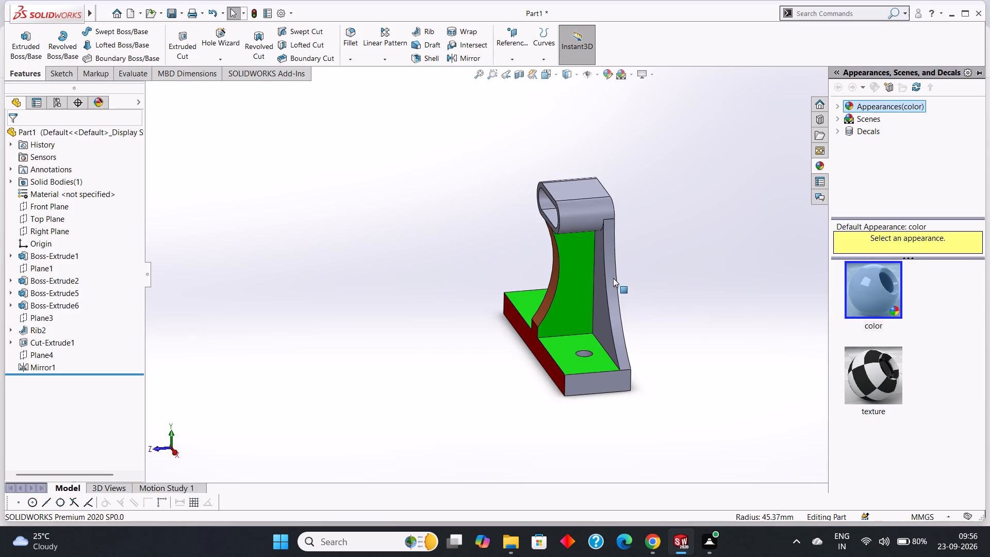
pyautogui.click(613, 277)
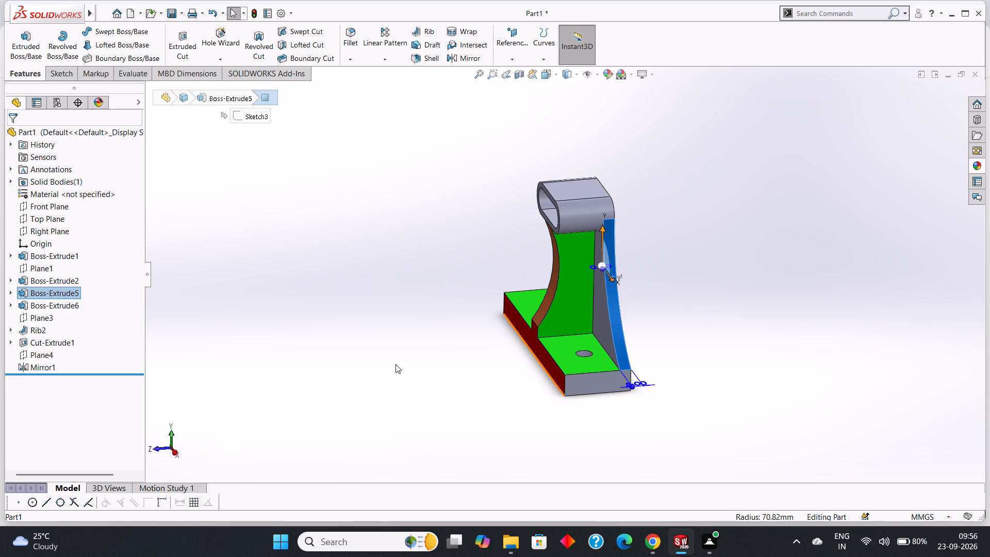
pyautogui.keyDown('ctrl'); pyautogui.moveTo(392, 310); pyautogui.dragTo(399, 294, button='middle'); pyautogui.keyUp('ctrl')
pyautogui.moveTo(372, 296); pyautogui.dragTo(450, 383, button='middle')
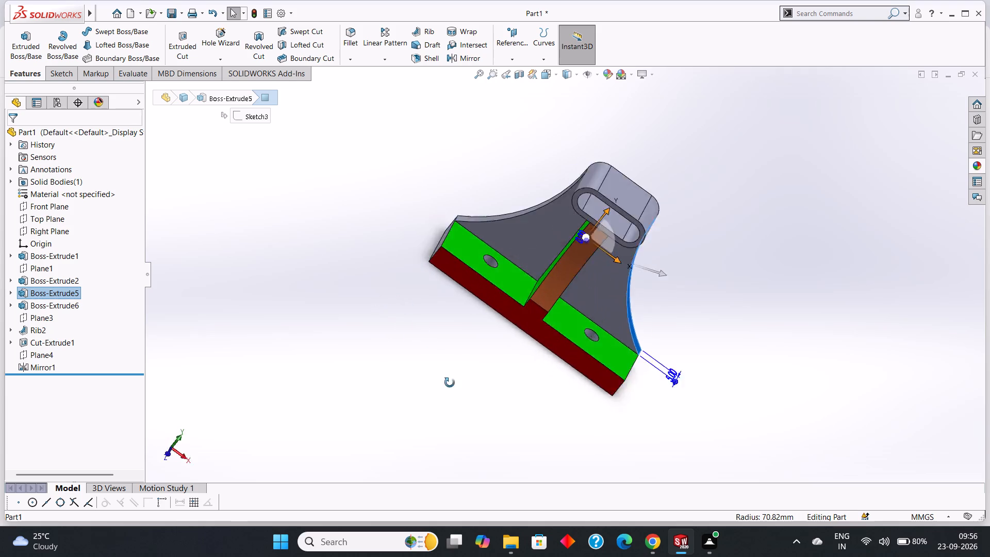
pyautogui.moveTo(450, 383); pyautogui.dragTo(491, 471, button='middle')
pyautogui.keyDown('ctrl'); pyautogui.click(522, 226); pyautogui.keyUp('ctrl')
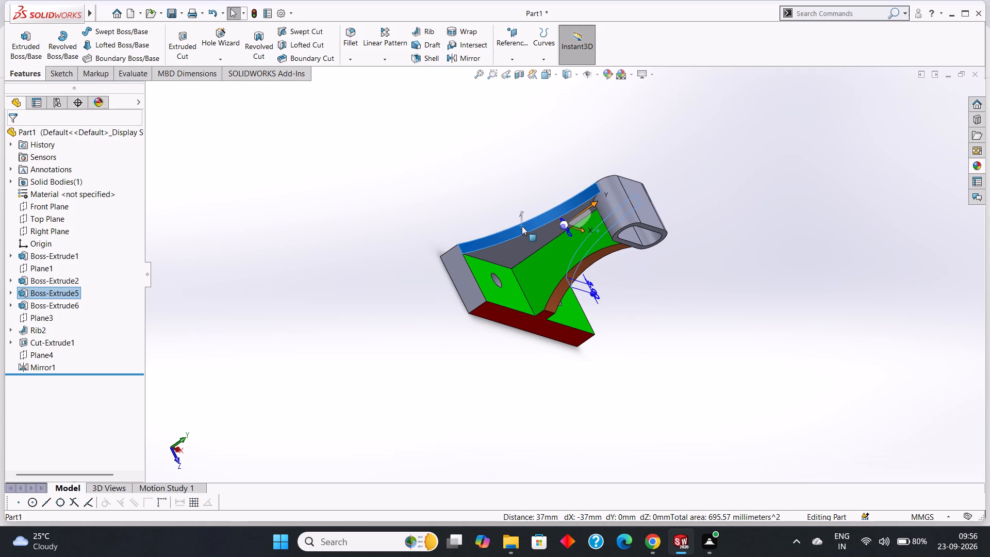
pyautogui.click(607, 72)
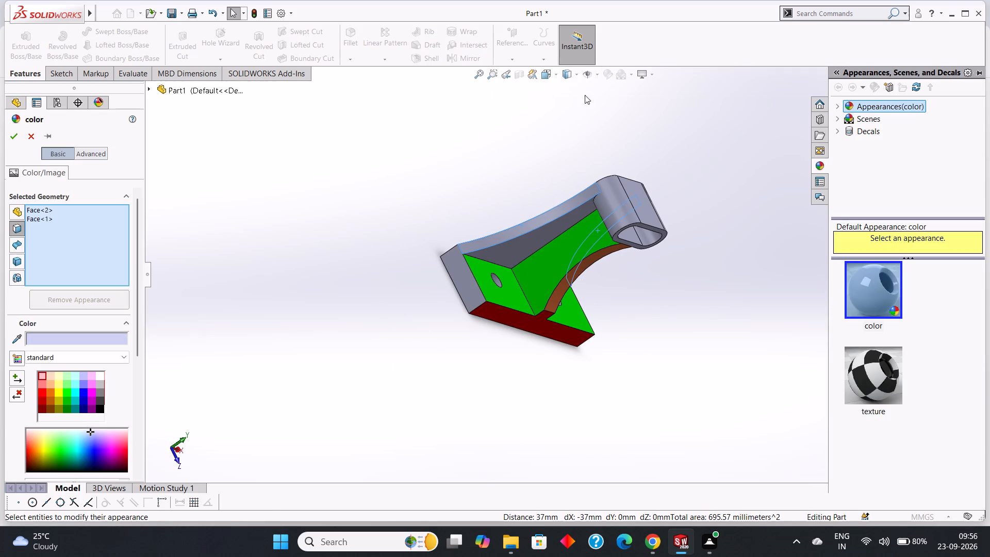
pyautogui.click(61, 340)
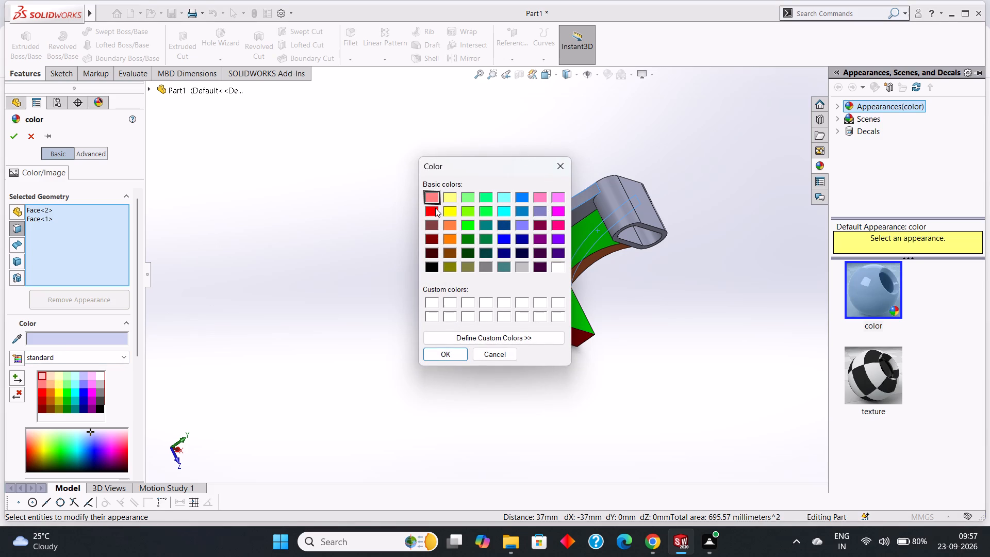
pyautogui.click(451, 222)
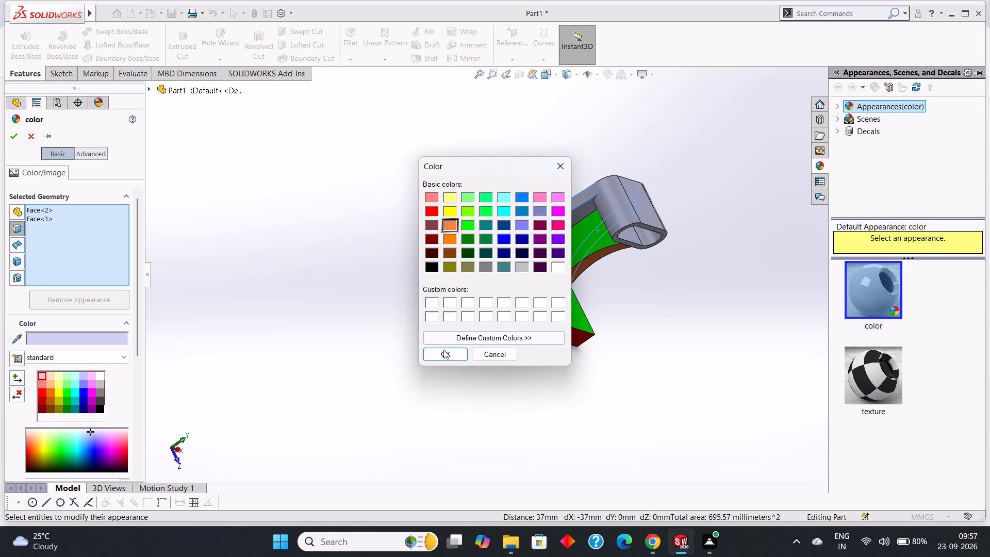
pyautogui.click(443, 355)
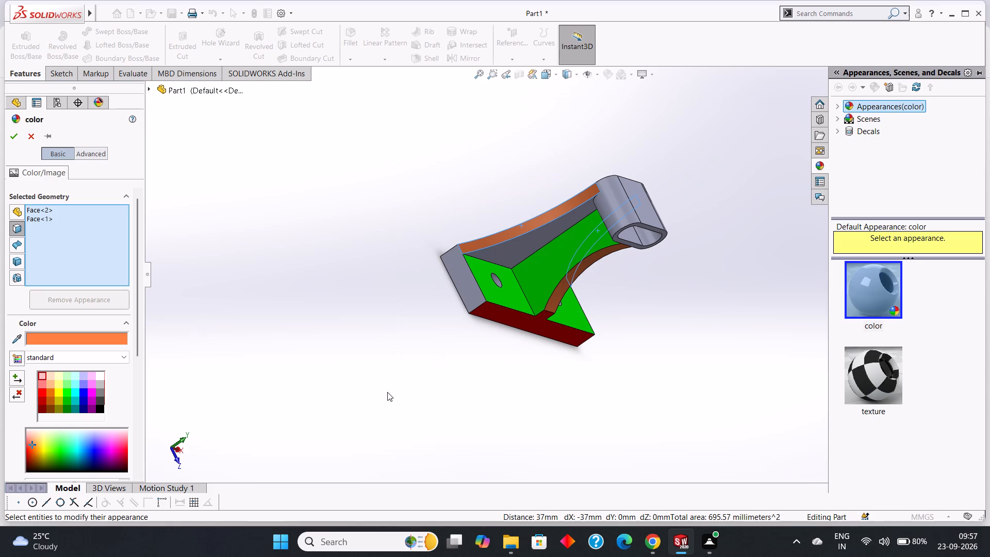
pyautogui.click(16, 136)
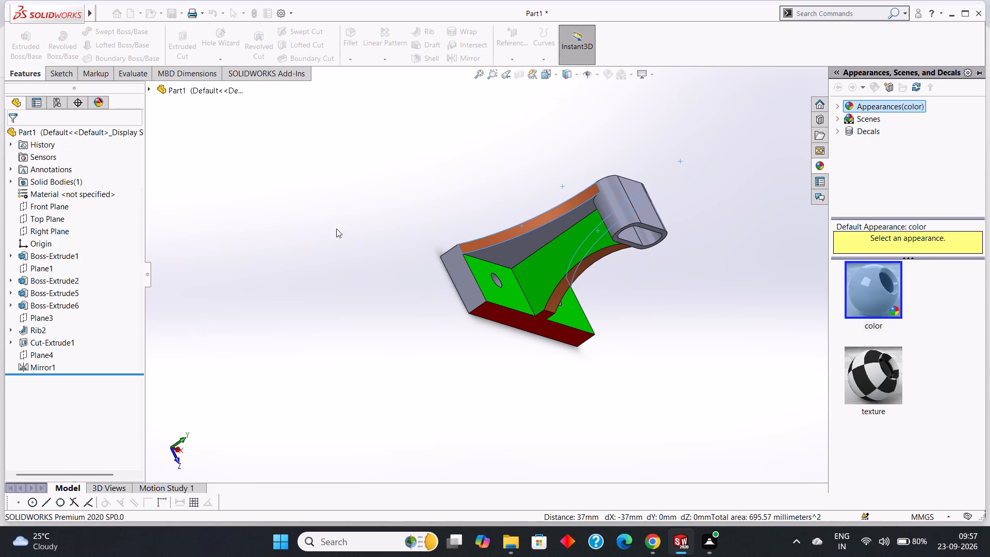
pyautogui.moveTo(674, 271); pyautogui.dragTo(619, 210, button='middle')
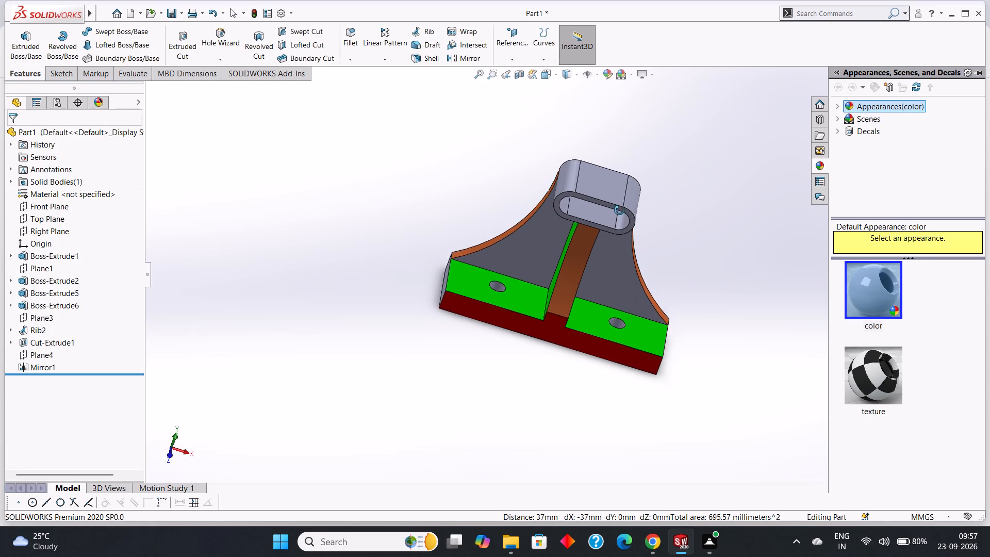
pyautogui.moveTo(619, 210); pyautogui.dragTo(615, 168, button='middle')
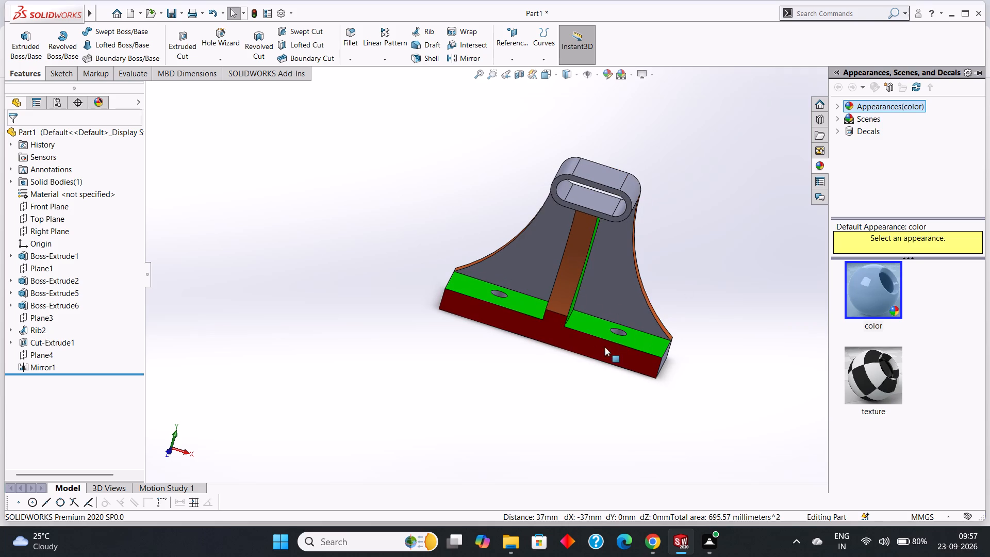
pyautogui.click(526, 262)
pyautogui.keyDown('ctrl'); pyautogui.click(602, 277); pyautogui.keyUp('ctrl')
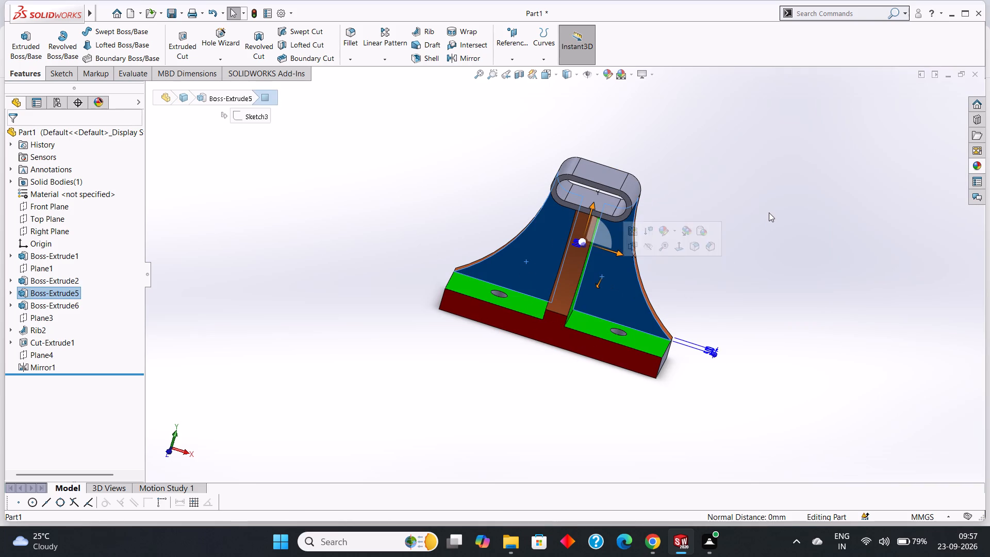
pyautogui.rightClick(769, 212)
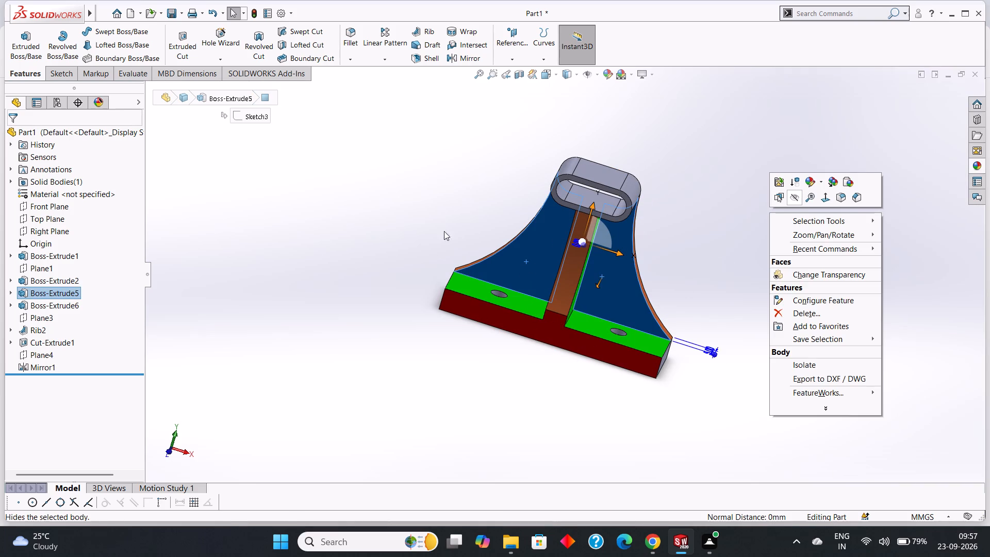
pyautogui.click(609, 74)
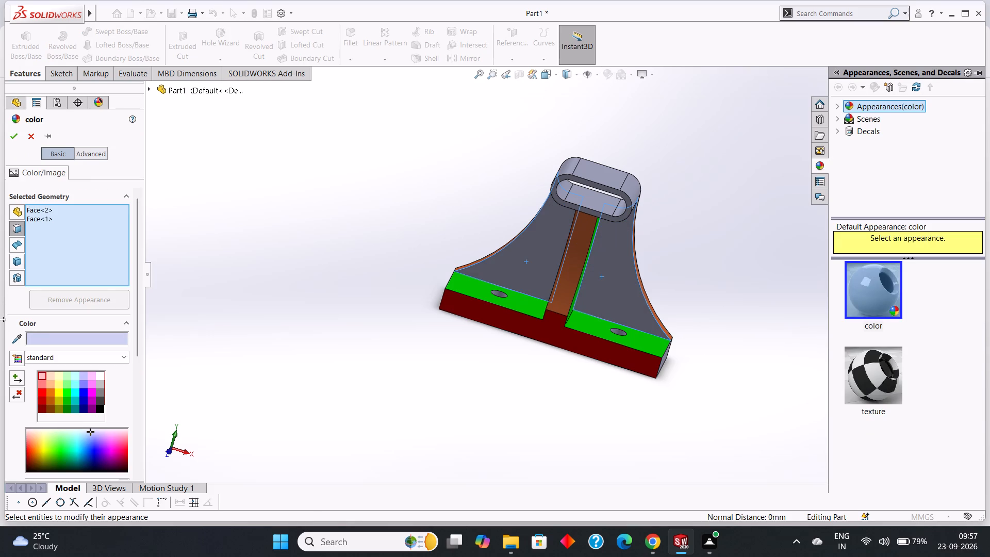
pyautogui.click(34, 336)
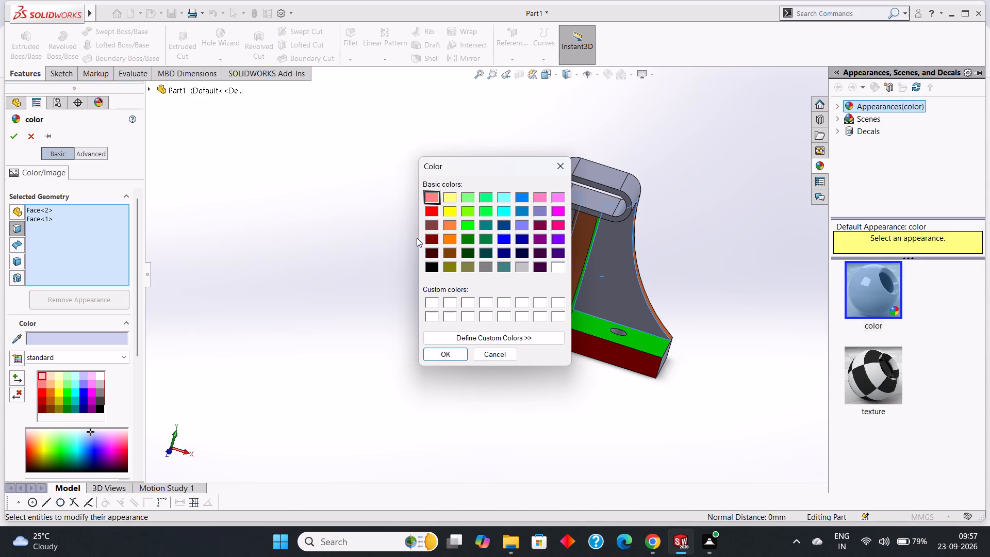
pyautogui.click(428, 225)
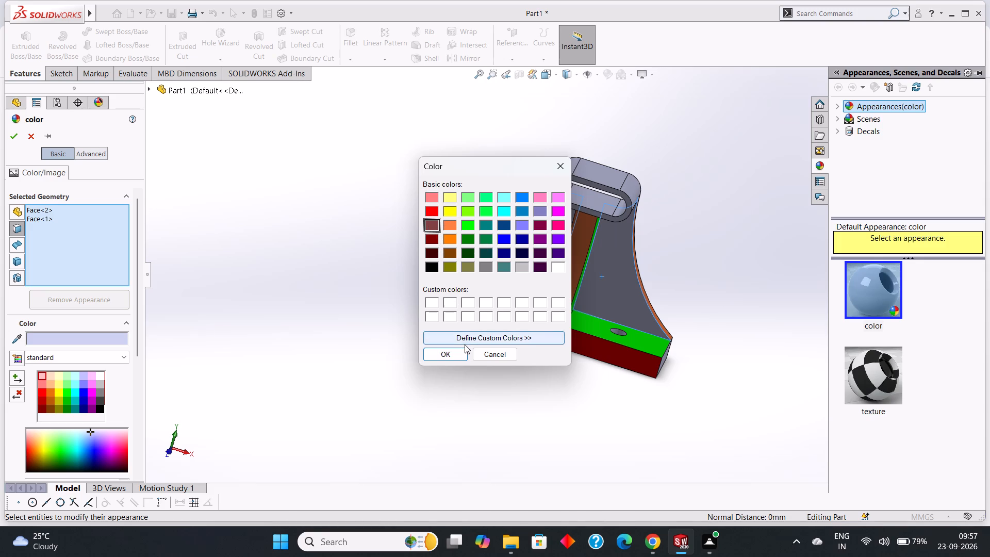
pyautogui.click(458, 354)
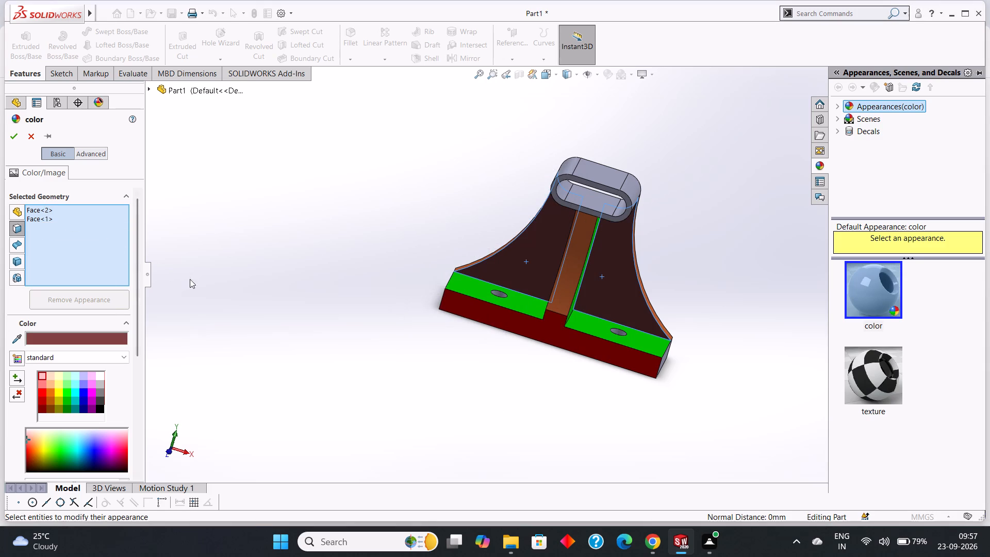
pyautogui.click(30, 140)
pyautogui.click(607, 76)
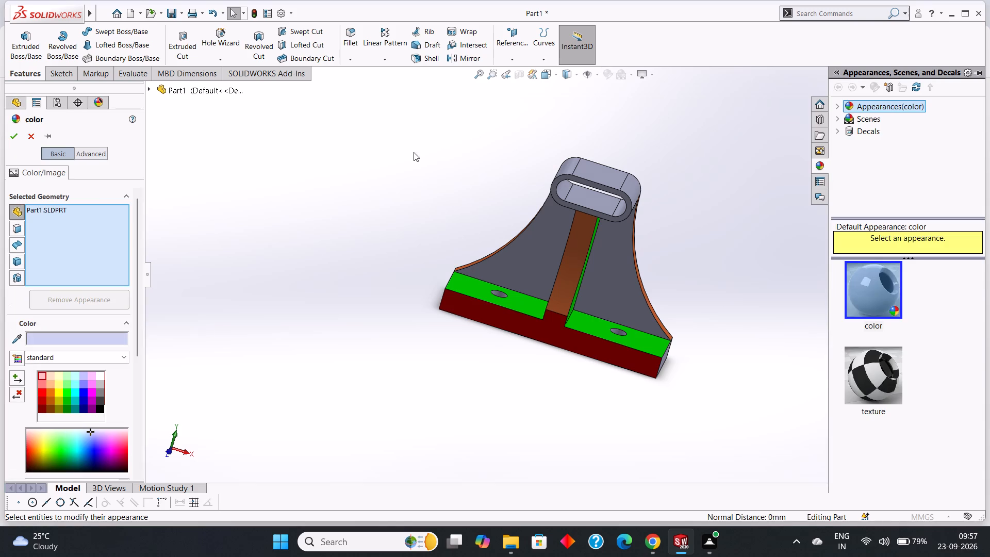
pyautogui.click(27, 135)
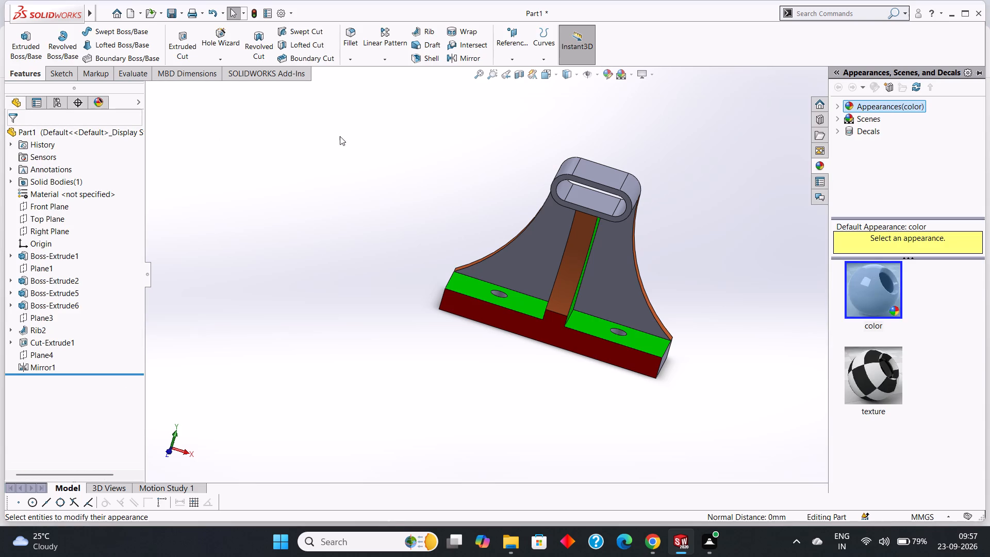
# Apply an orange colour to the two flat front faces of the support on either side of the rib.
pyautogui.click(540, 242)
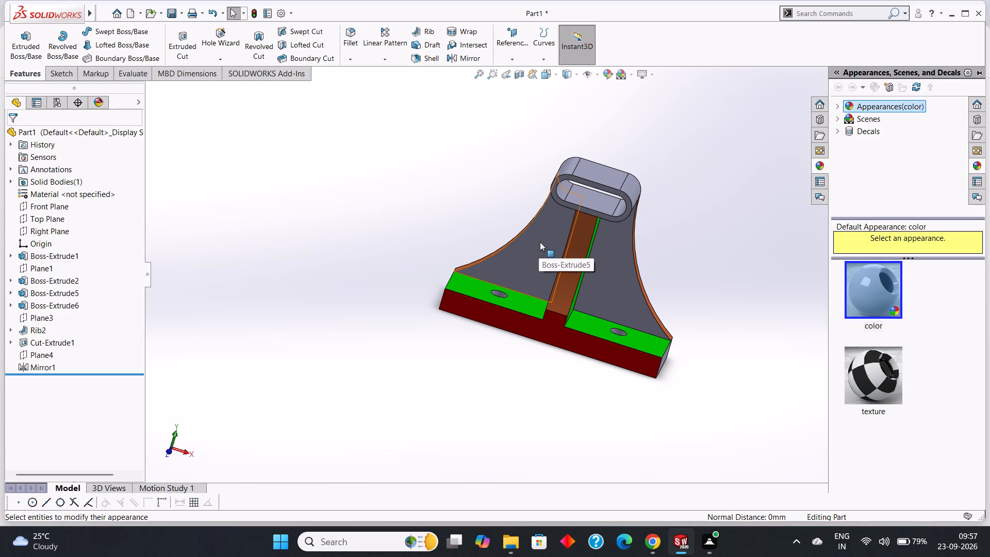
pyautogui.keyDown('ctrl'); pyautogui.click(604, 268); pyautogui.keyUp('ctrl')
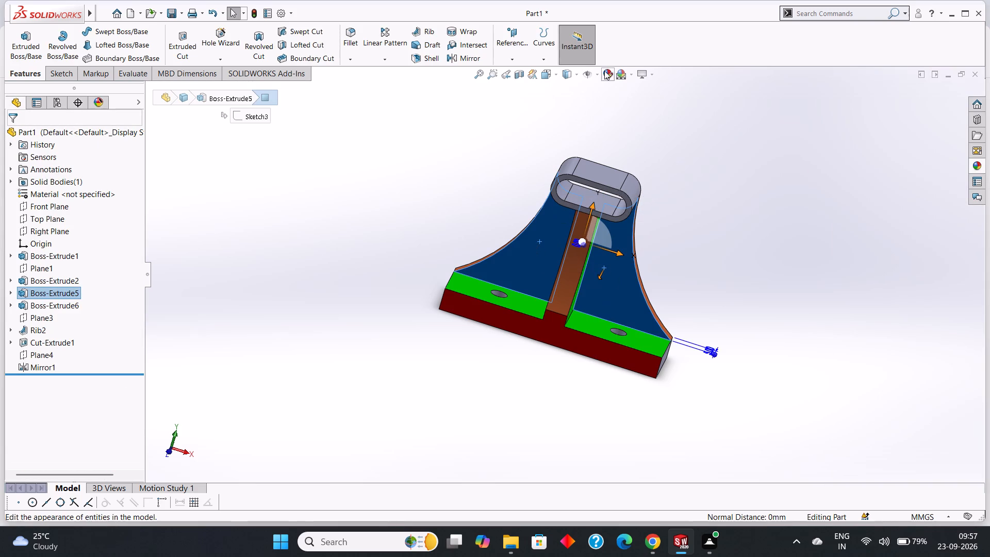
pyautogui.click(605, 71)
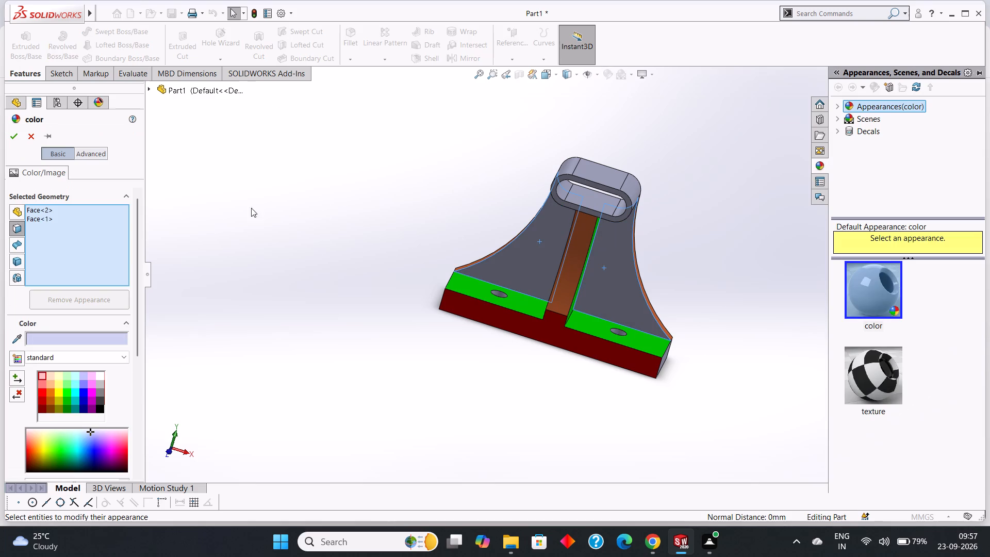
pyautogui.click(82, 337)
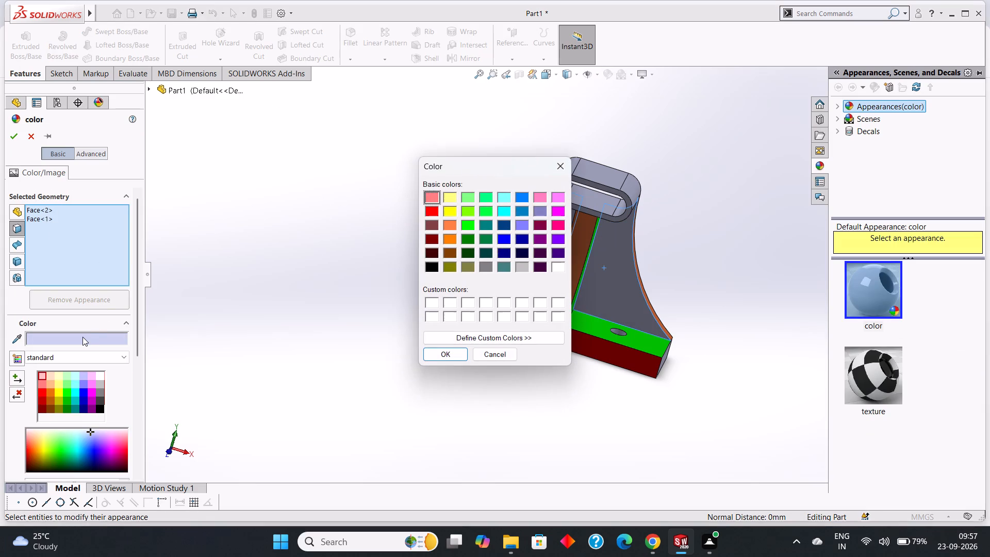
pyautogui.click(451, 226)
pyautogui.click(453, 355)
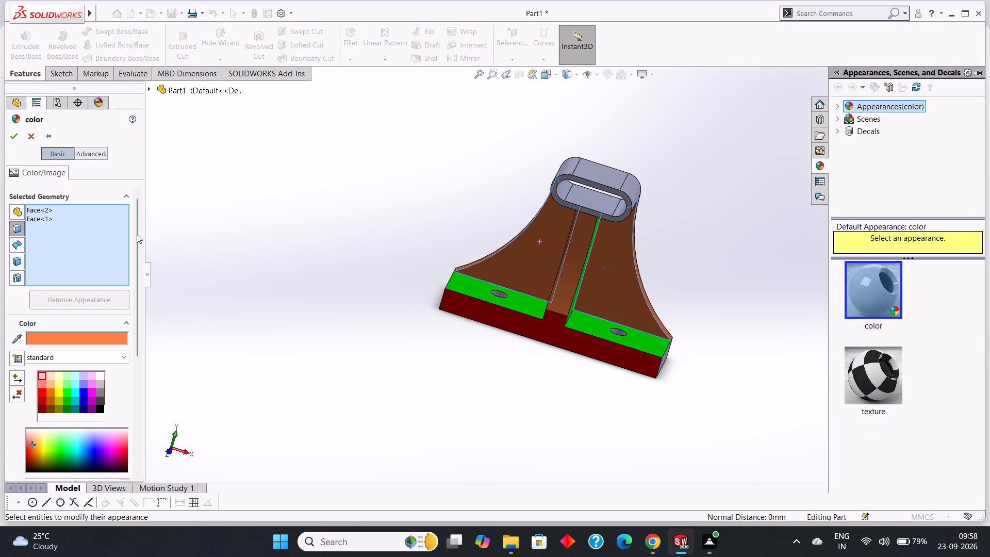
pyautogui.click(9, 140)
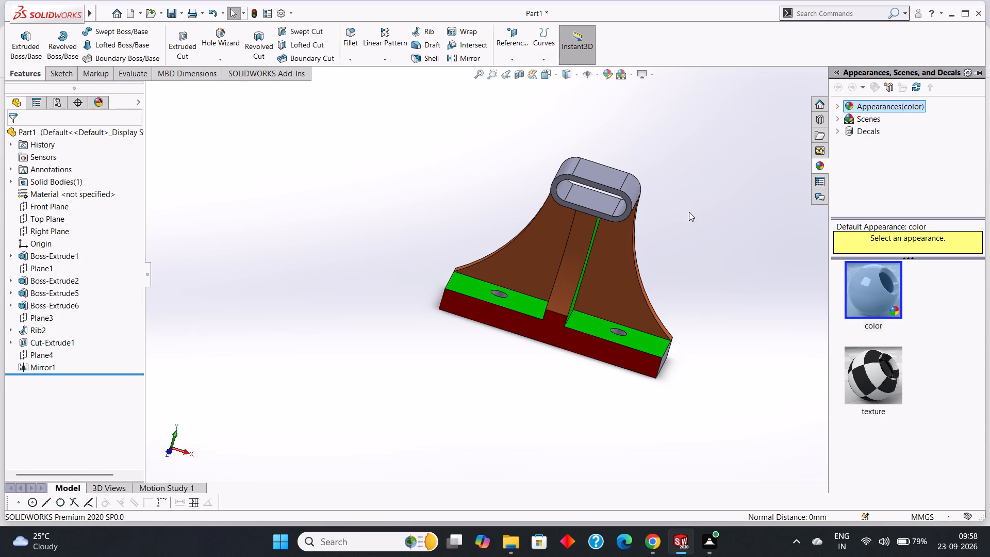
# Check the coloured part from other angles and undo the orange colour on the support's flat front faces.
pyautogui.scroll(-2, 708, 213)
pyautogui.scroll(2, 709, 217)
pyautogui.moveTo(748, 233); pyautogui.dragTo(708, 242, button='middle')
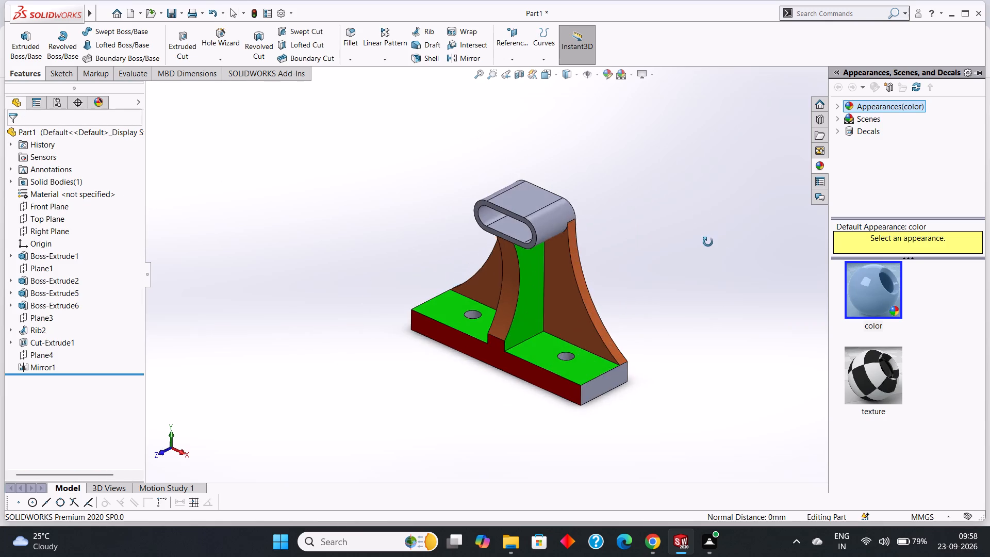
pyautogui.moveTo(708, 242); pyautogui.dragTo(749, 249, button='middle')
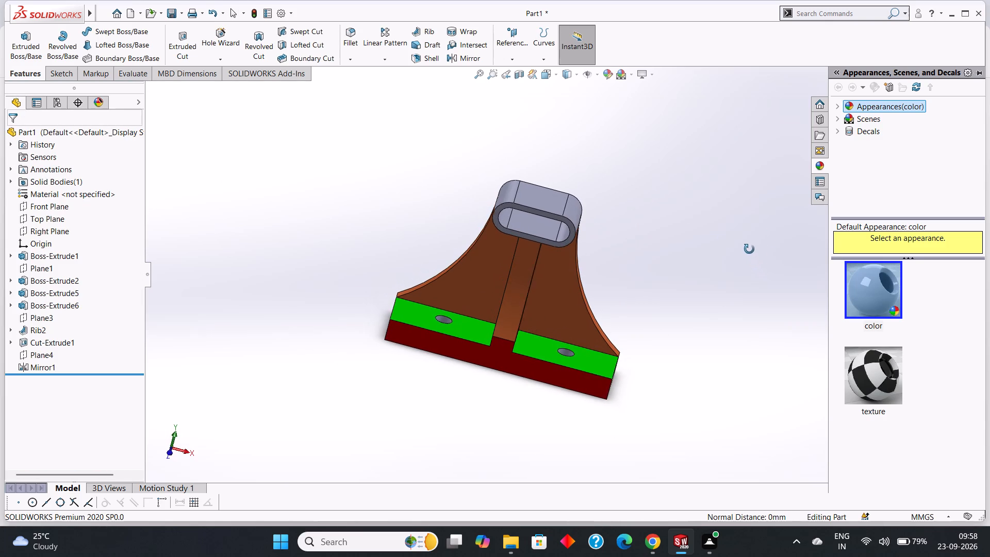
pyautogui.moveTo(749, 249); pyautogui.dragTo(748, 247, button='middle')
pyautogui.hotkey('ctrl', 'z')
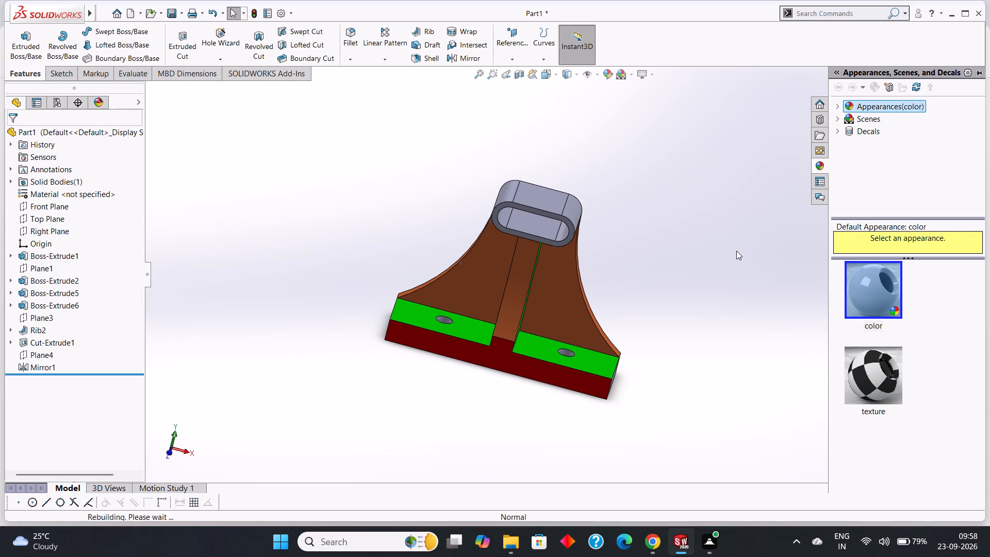
# Apply a custom muted purple colour (red 139, green 116, blue 138) to the support's two flat front faces on either side of the rib.
pyautogui.click(478, 270)
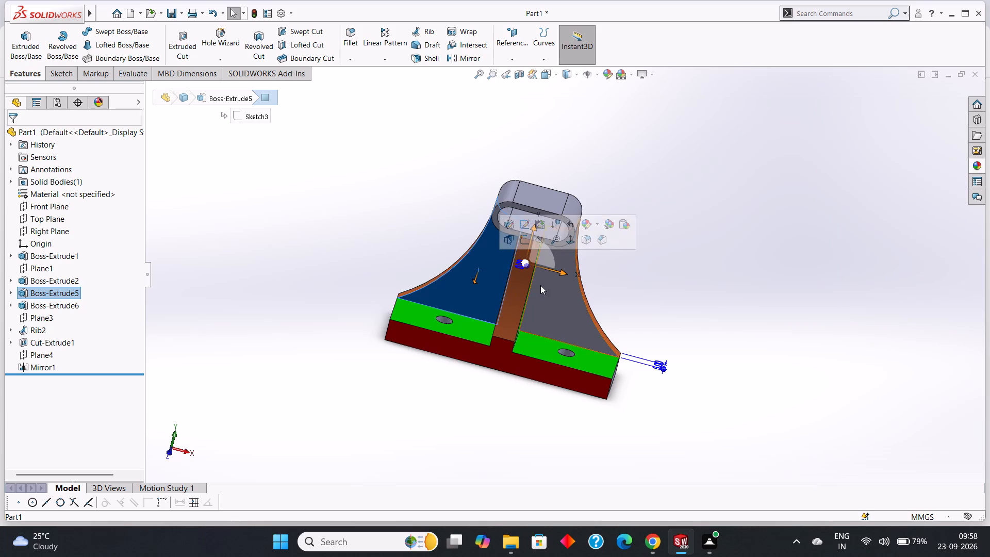
pyautogui.keyDown('ctrl'); pyautogui.click(550, 285); pyautogui.keyUp('ctrl')
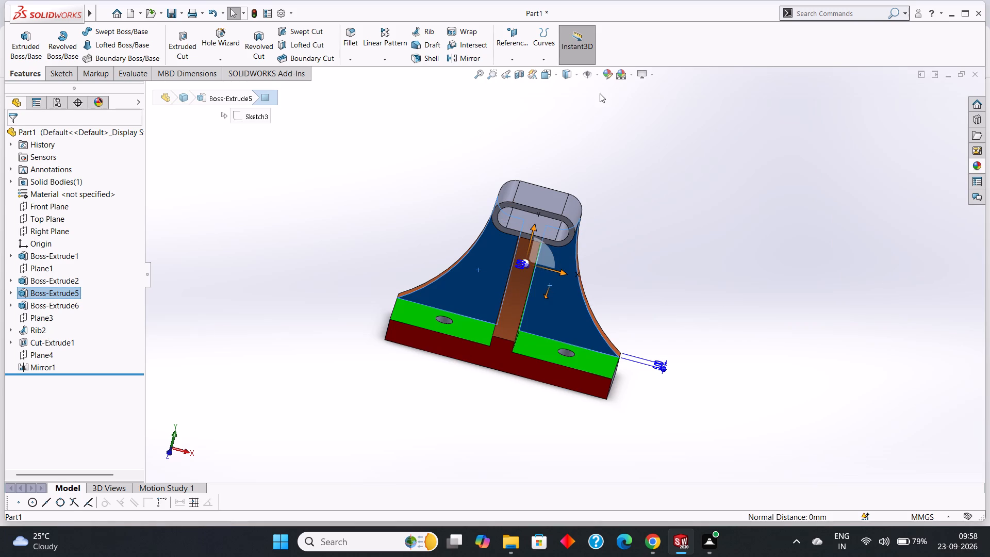
pyautogui.click(611, 77)
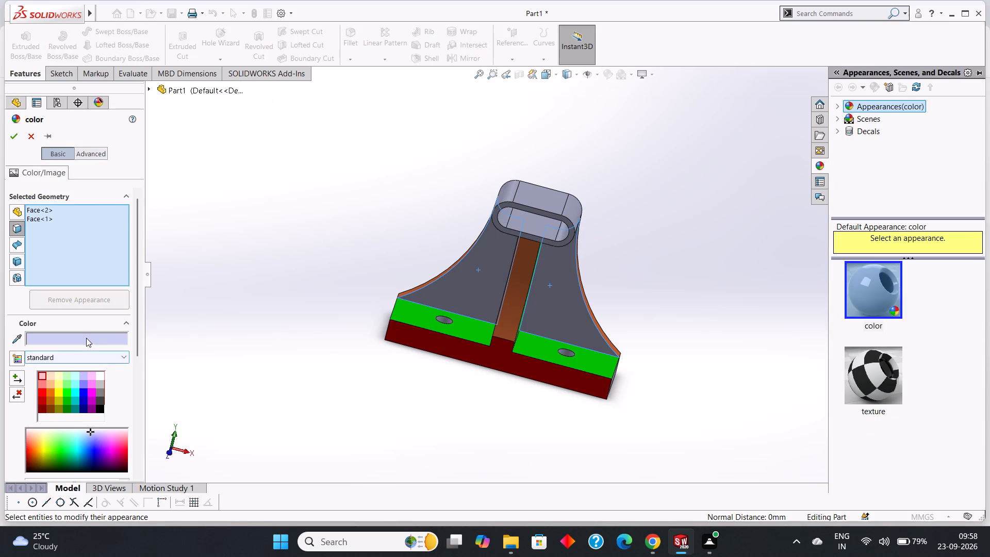
pyautogui.click(86, 338)
pyautogui.click(435, 298)
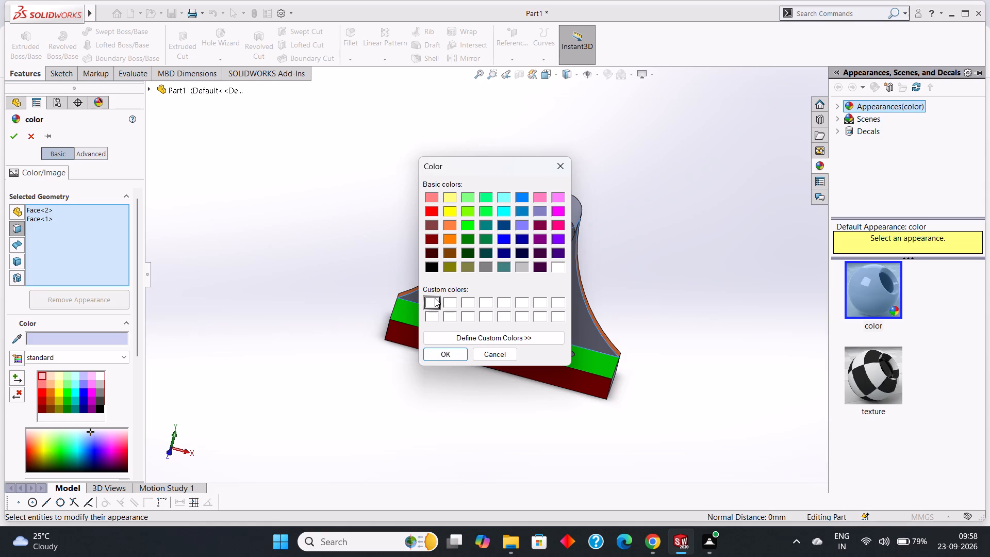
pyautogui.click(433, 212)
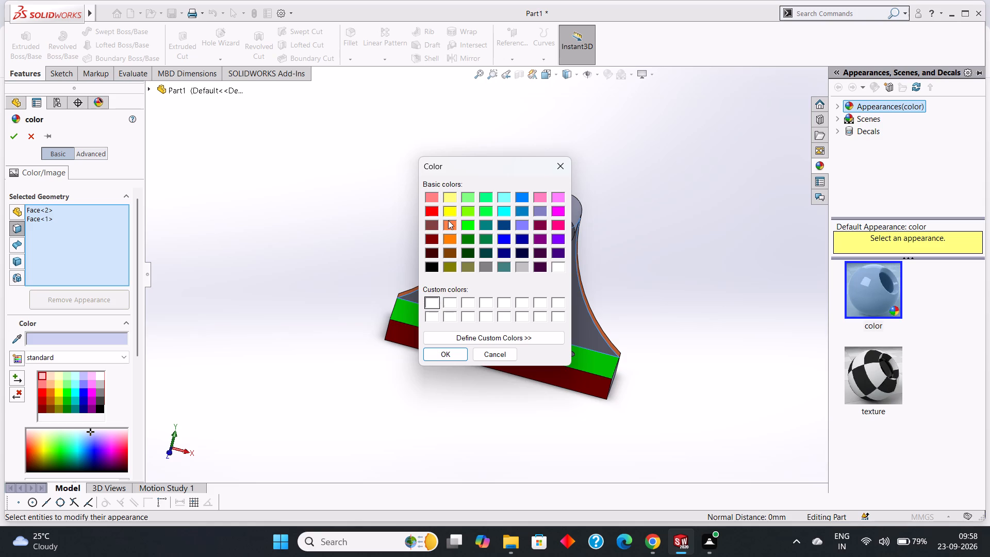
pyautogui.keyDown('shift'); pyautogui.click(448, 214); pyautogui.keyUp('shift')
pyautogui.click(474, 334)
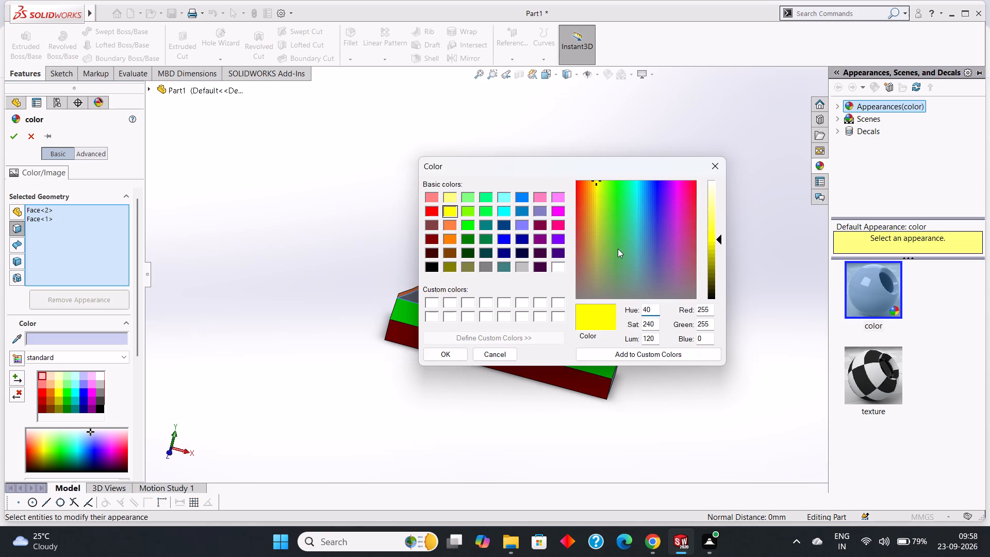
pyautogui.click(642, 238)
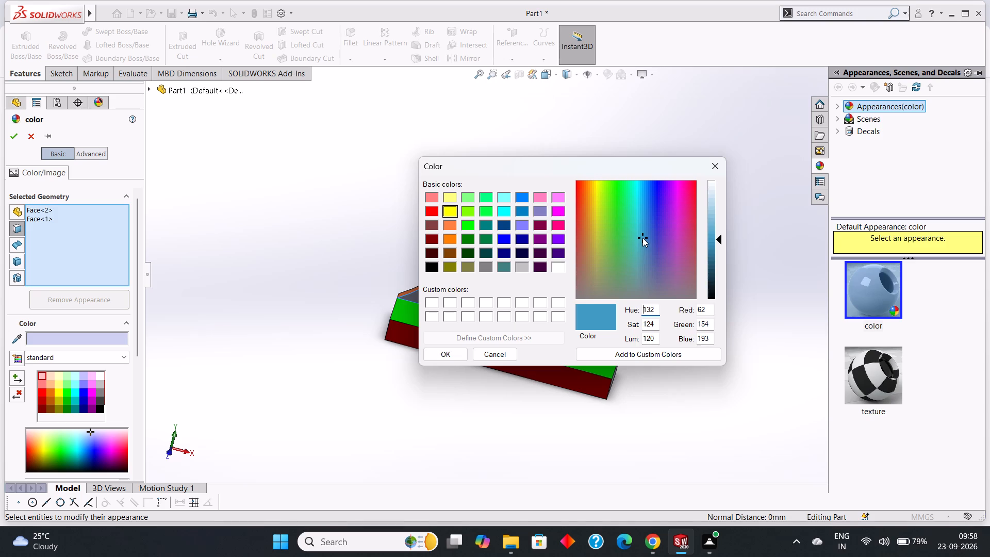
pyautogui.moveTo(642, 238); pyautogui.dragTo(650, 206)
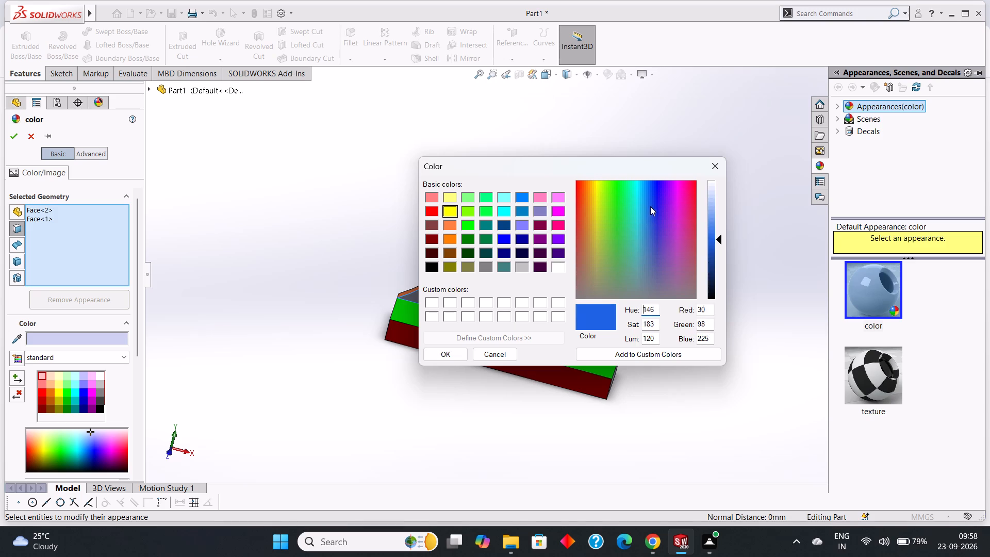
pyautogui.moveTo(650, 206); pyautogui.dragTo(666, 267)
pyautogui.click(672, 265)
pyautogui.moveTo(672, 265); pyautogui.dragTo(675, 278)
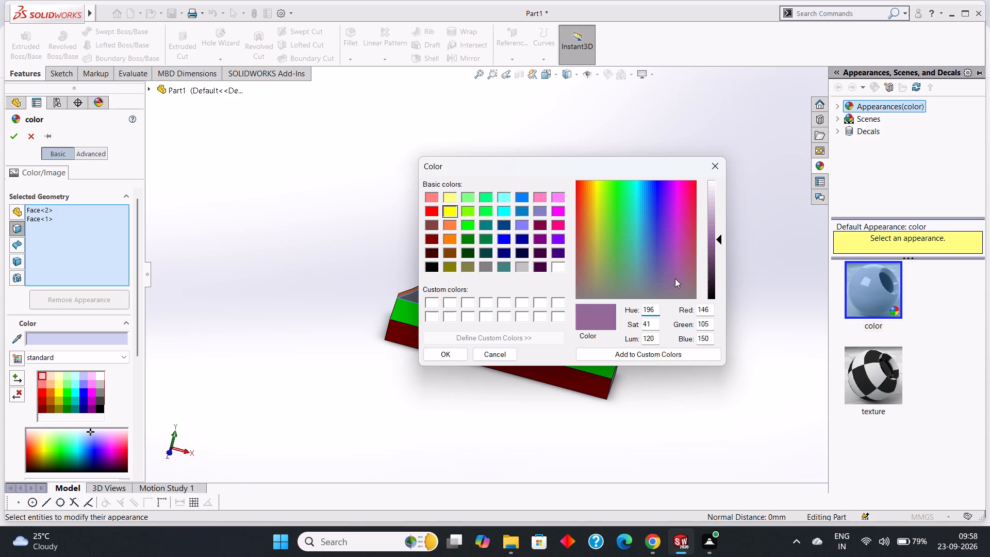
pyautogui.moveTo(675, 278); pyautogui.dragTo(675, 281)
pyautogui.moveTo(675, 281); pyautogui.dragTo(678, 288)
pyautogui.click(450, 357)
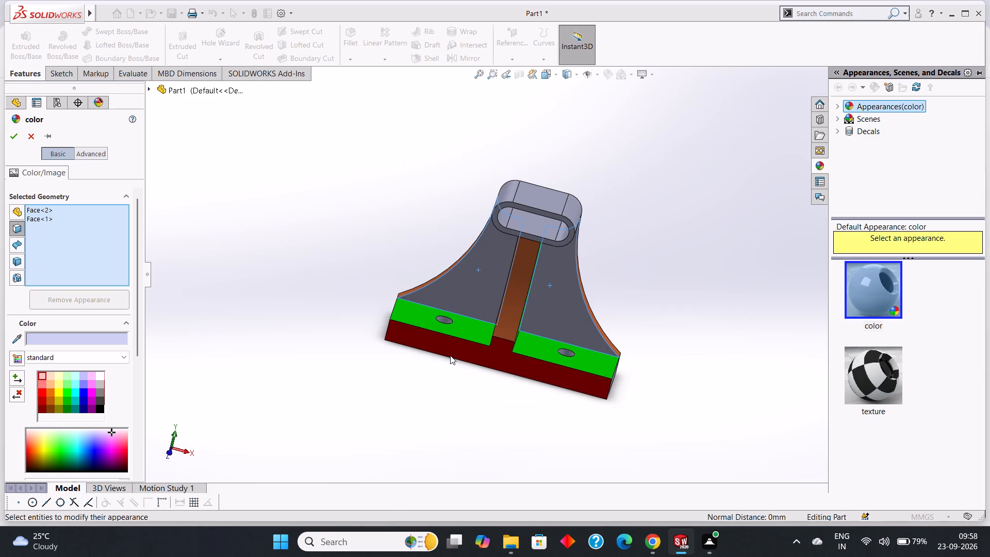
pyautogui.click(84, 340)
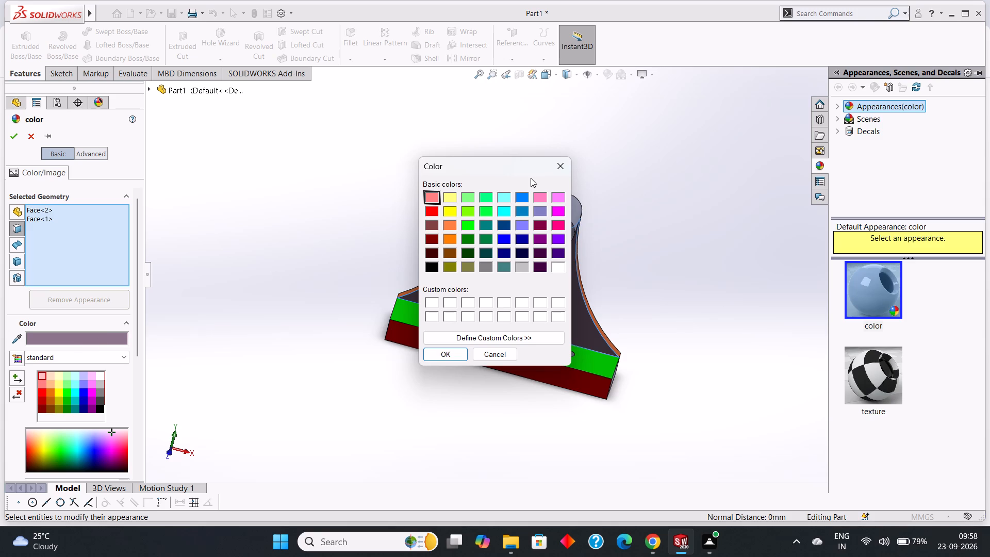
pyautogui.click(554, 167)
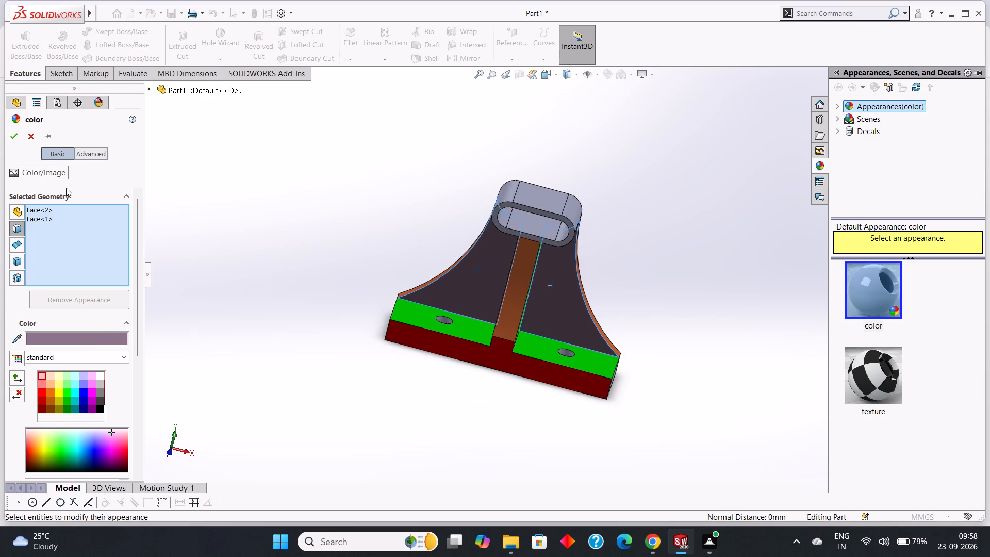
pyautogui.click(15, 139)
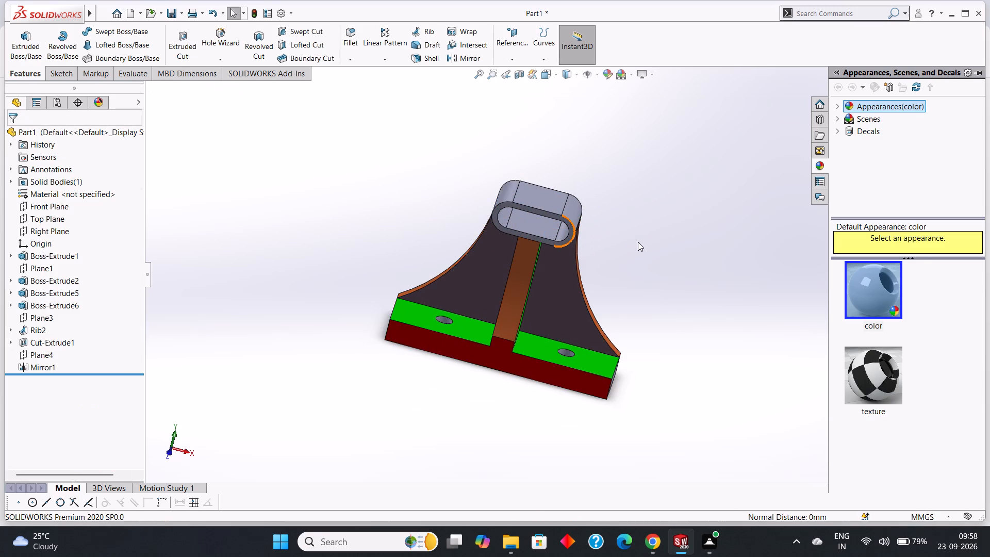
# Apply a blue colour to the inner cylindrical faces of both 7.5 mm holes in the base.
pyautogui.moveTo(638, 242); pyautogui.dragTo(661, 222, button='middle')
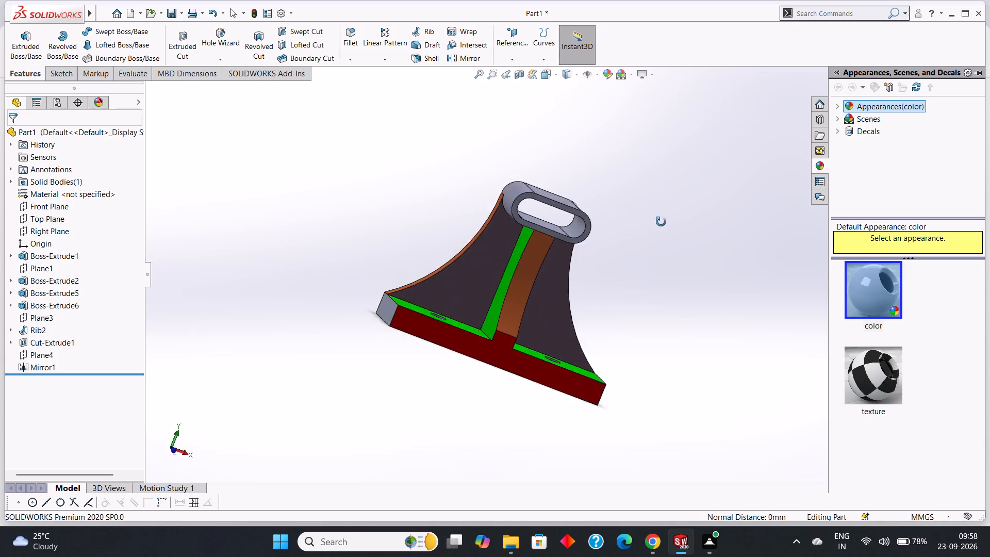
pyautogui.moveTo(661, 222); pyautogui.dragTo(657, 269, button='middle')
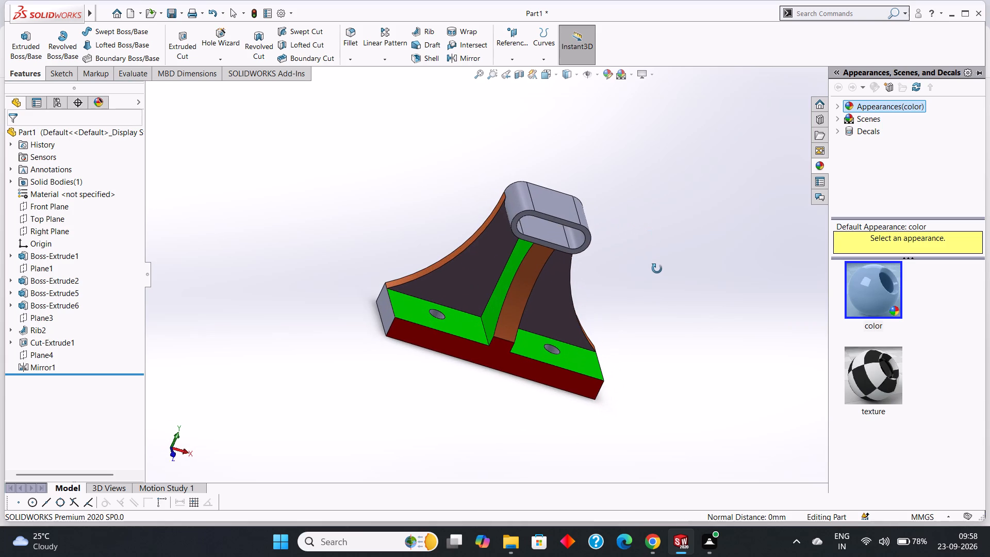
pyautogui.moveTo(657, 269); pyautogui.dragTo(626, 323, button='middle')
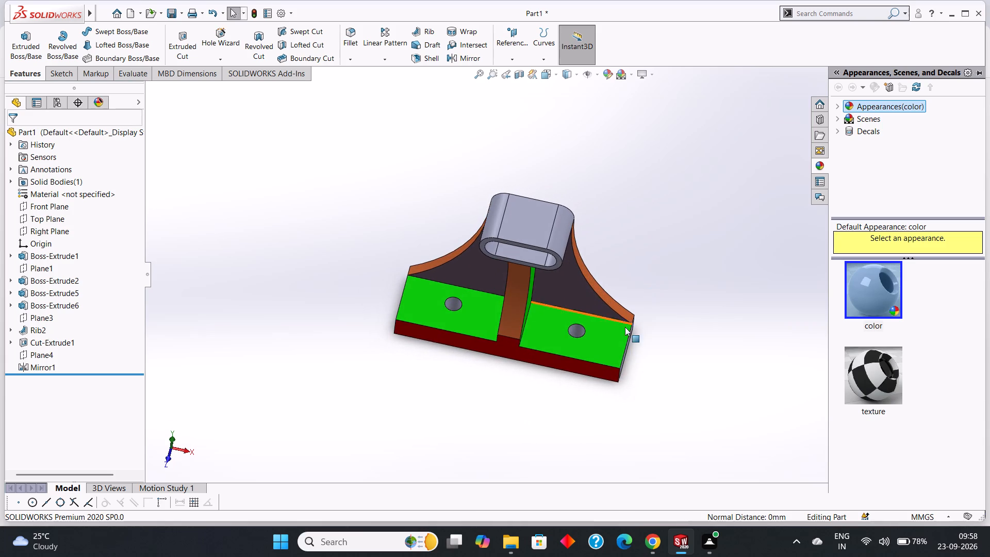
pyautogui.middleClick(625, 326)
pyautogui.scroll(-1, 537, 319)
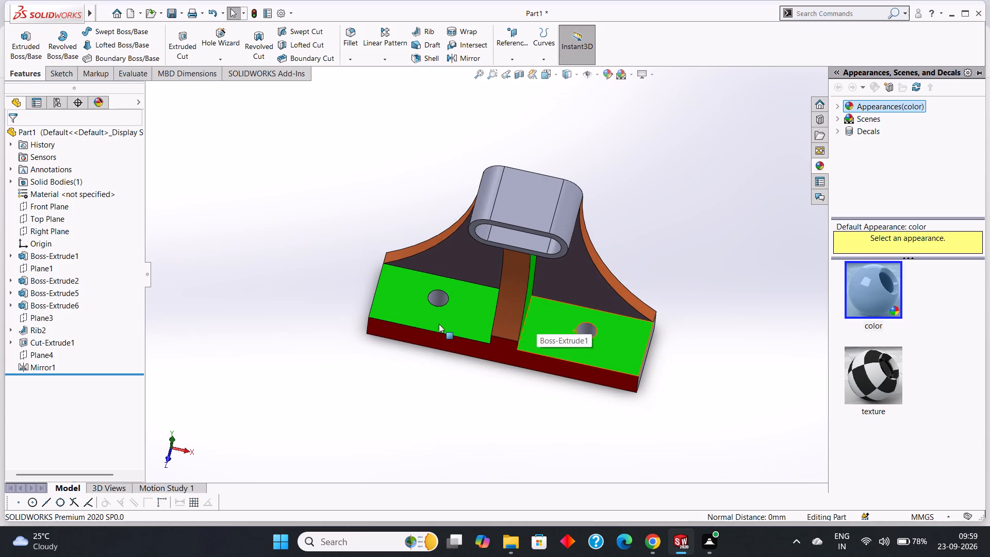
pyautogui.scroll(-3, 437, 324)
pyautogui.click(458, 261)
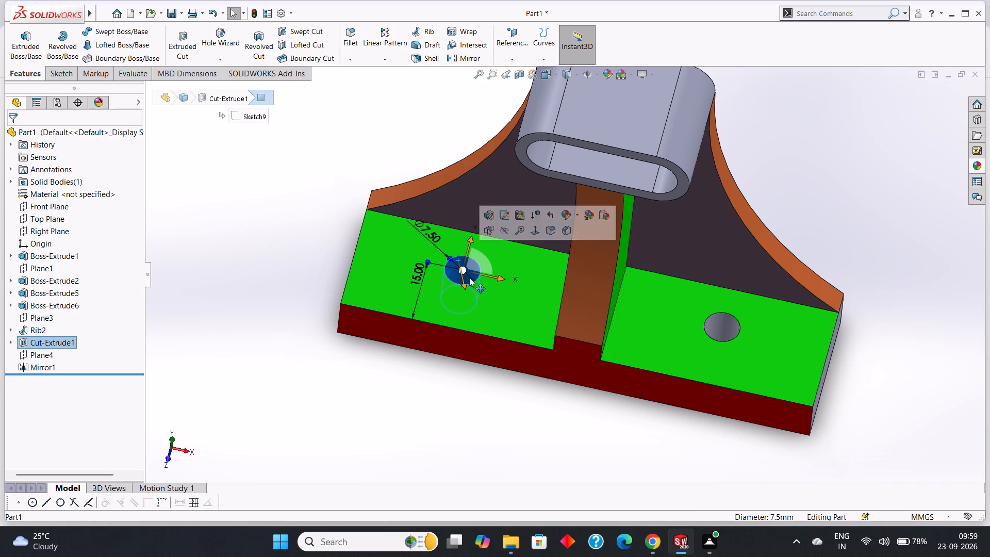
pyautogui.keyDown('ctrl'); pyautogui.click(715, 317); pyautogui.keyUp('ctrl')
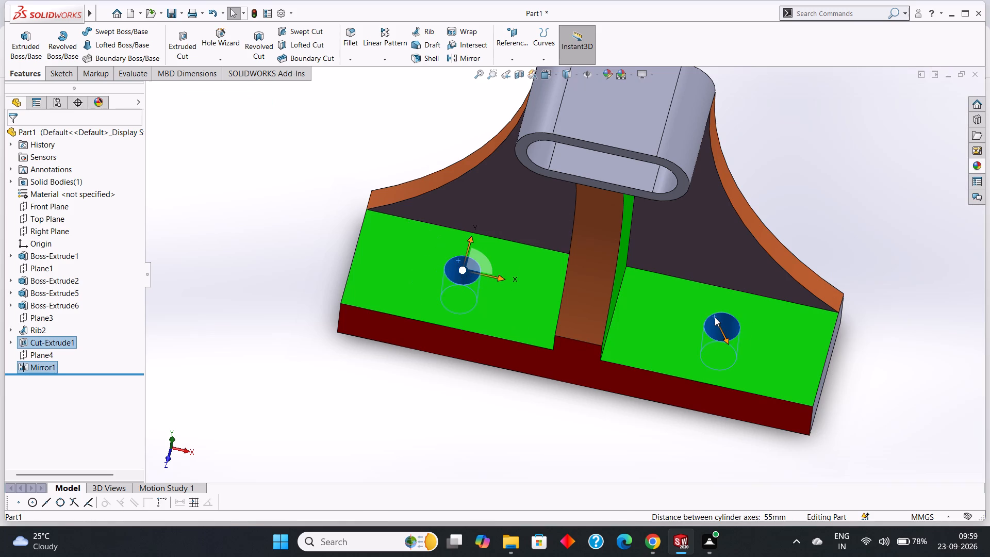
pyautogui.click(603, 76)
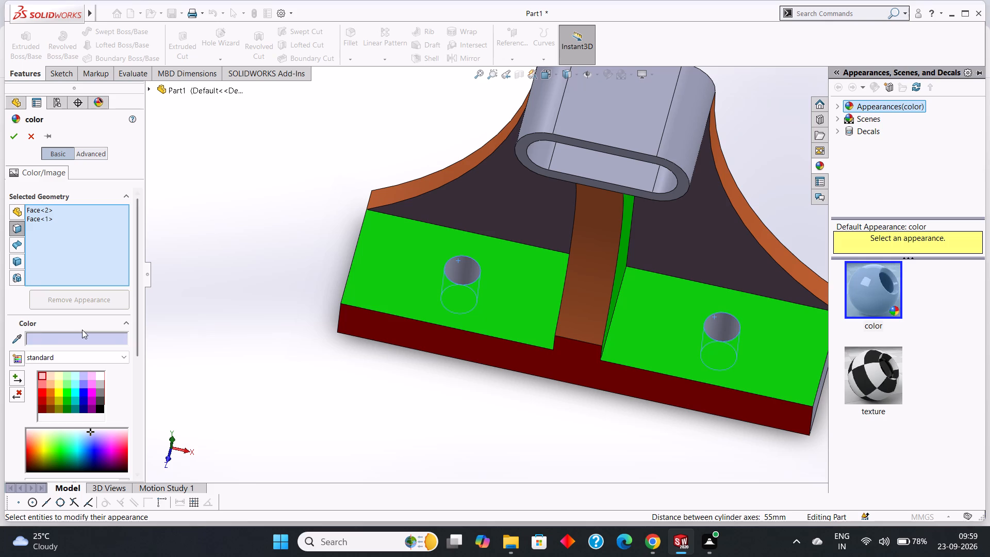
pyautogui.click(58, 336)
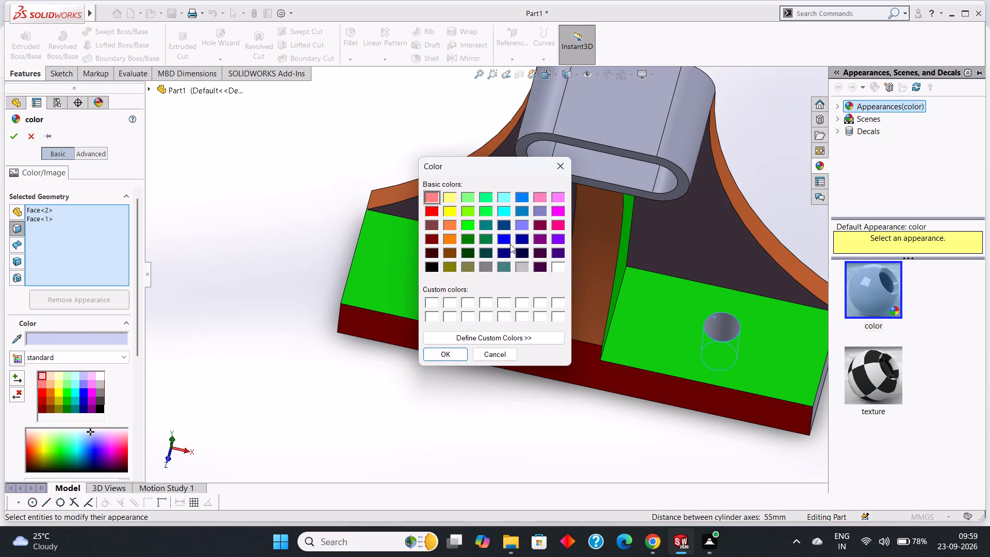
pyautogui.click(501, 237)
pyautogui.click(445, 353)
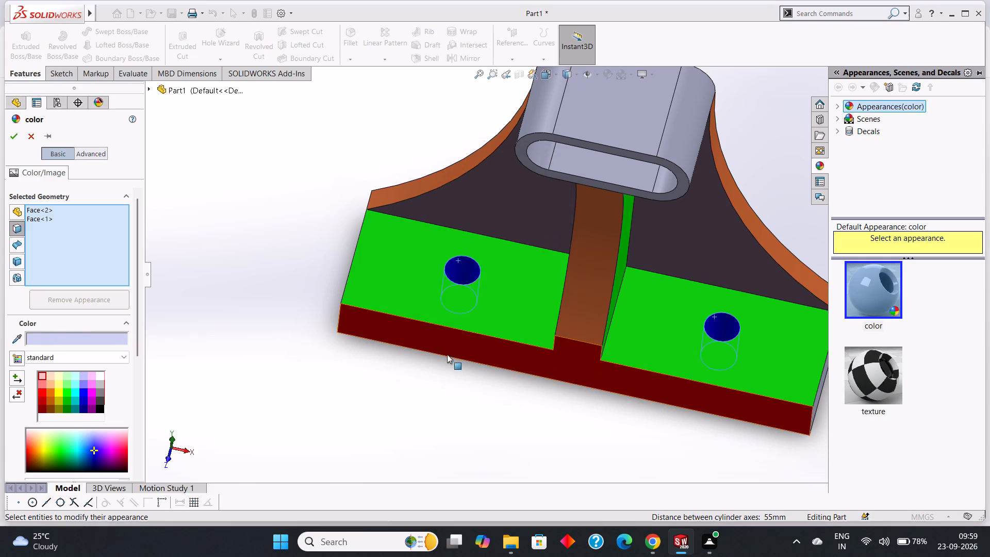
pyautogui.click(11, 138)
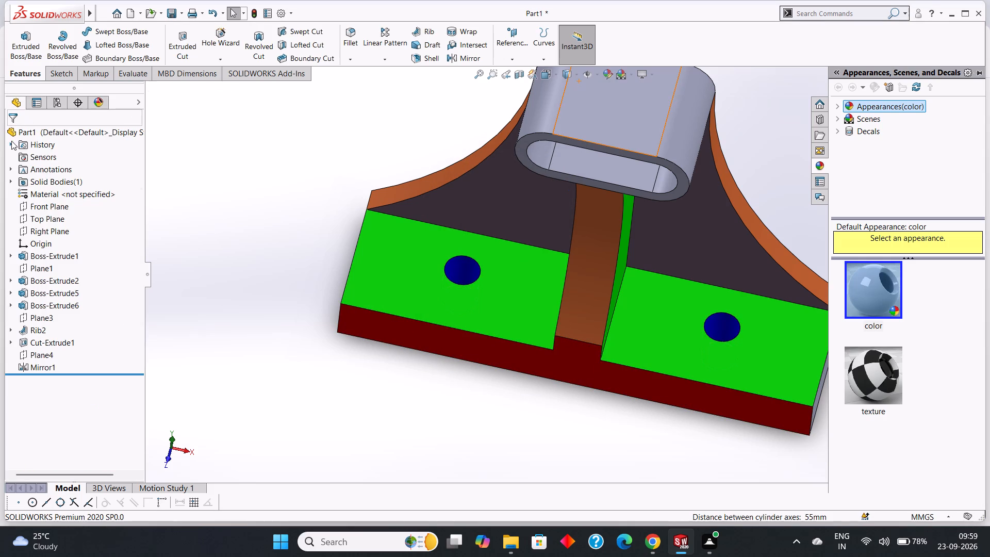
# Apply a light yellow colour to the flat lower inner face of the slot in the top boss.
pyautogui.moveTo(495, 388); pyautogui.dragTo(505, 320, button='middle')
pyautogui.scroll(3, 525, 339)
pyautogui.moveTo(553, 381); pyautogui.dragTo(552, 355, button='middle')
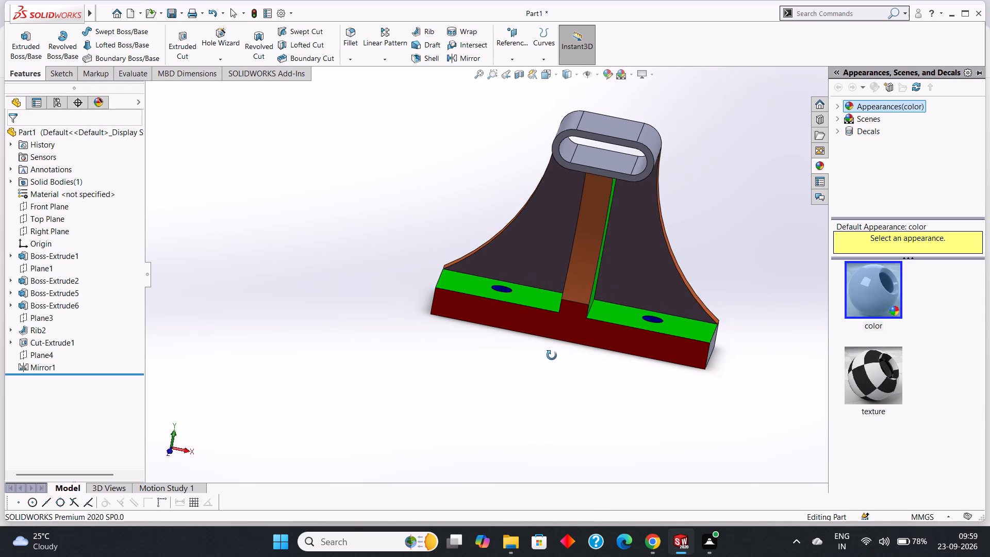
pyautogui.moveTo(552, 355); pyautogui.dragTo(556, 346, button='middle')
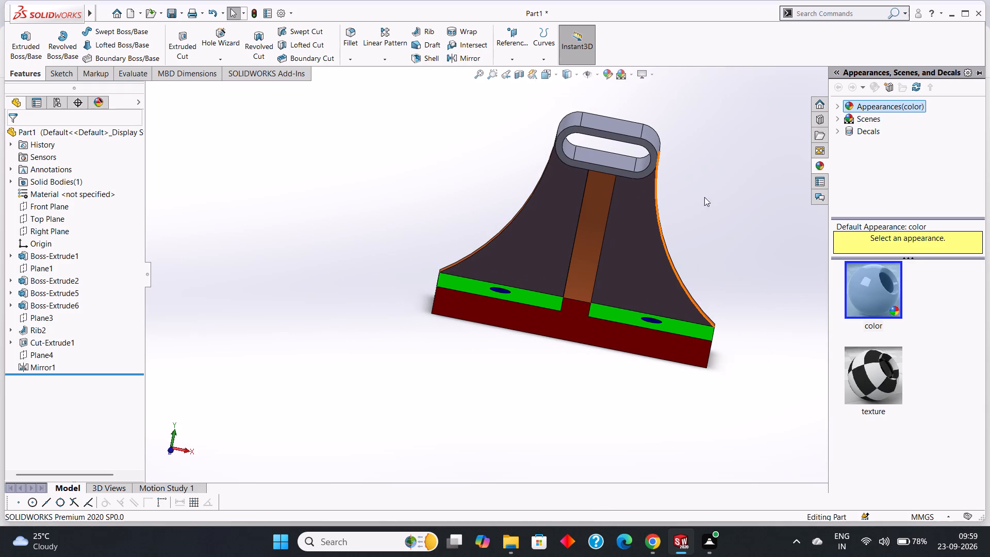
pyautogui.moveTo(732, 205); pyautogui.dragTo(727, 196, button='middle')
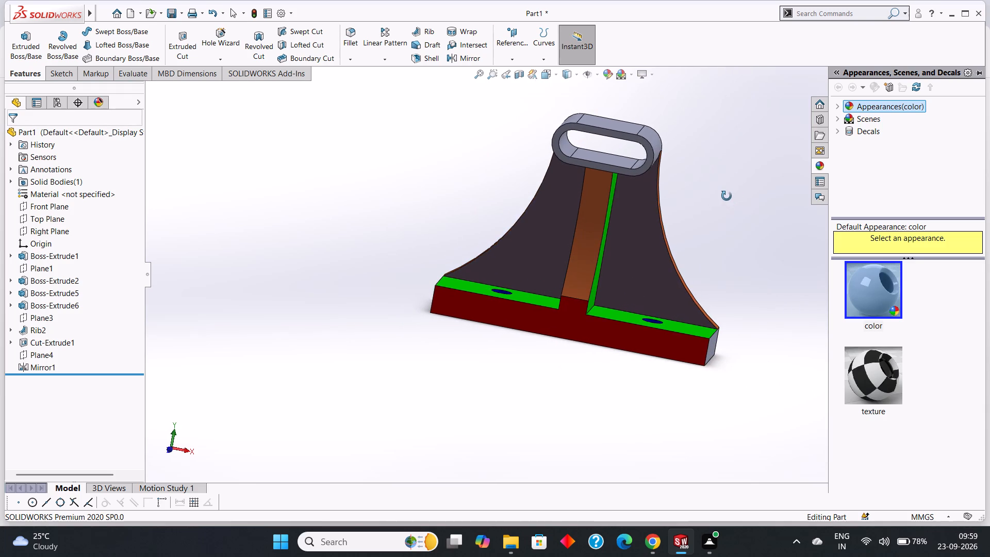
pyautogui.moveTo(727, 196); pyautogui.dragTo(727, 197, button='middle')
pyautogui.click(593, 157)
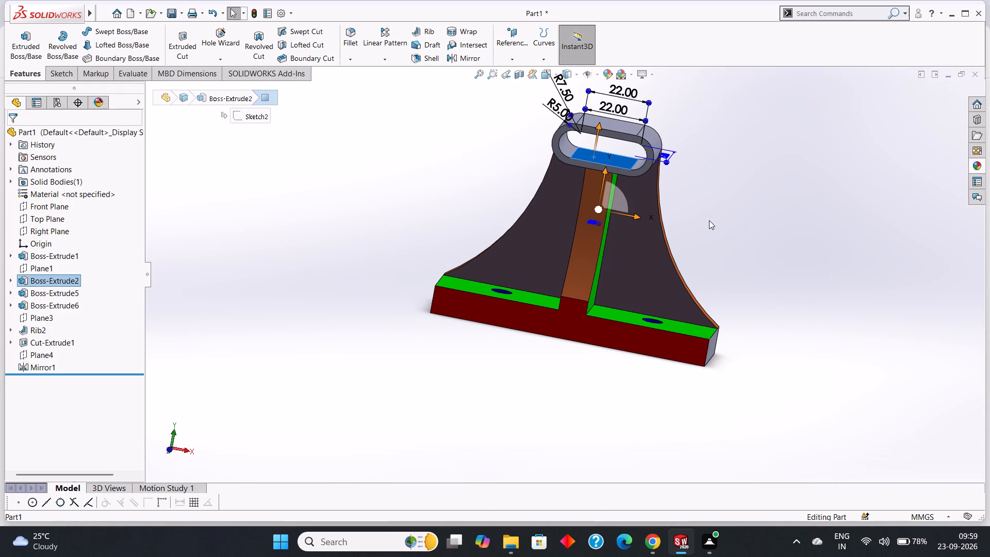
pyautogui.keyDown('ctrl'); pyautogui.moveTo(775, 245); pyautogui.dragTo(739, 287, button='middle'); pyautogui.keyUp('ctrl')
pyautogui.moveTo(742, 298); pyautogui.dragTo(742, 220, button='middle')
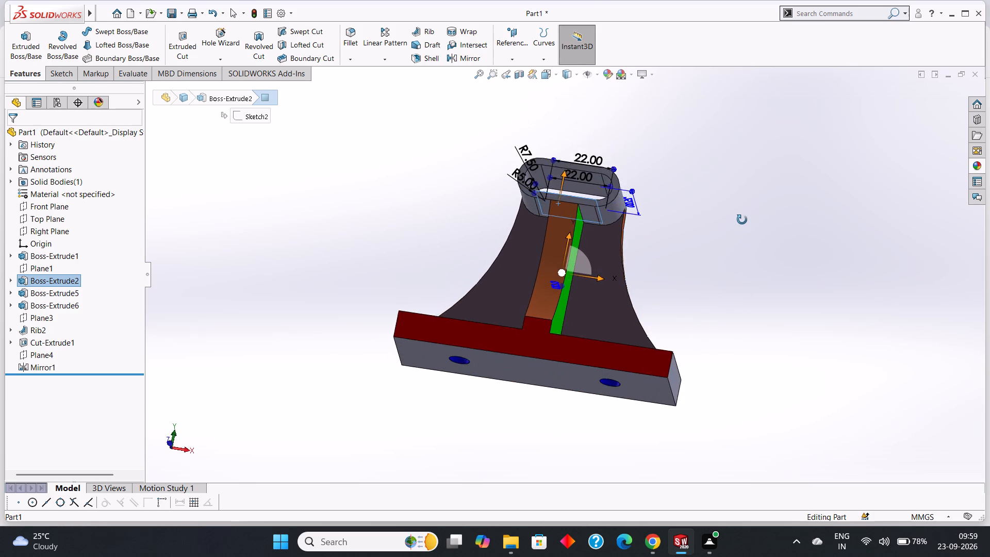
pyautogui.moveTo(742, 220); pyautogui.dragTo(742, 216, button='middle')
pyautogui.scroll(1, 742, 216)
pyautogui.moveTo(742, 216); pyautogui.dragTo(740, 329, button='middle')
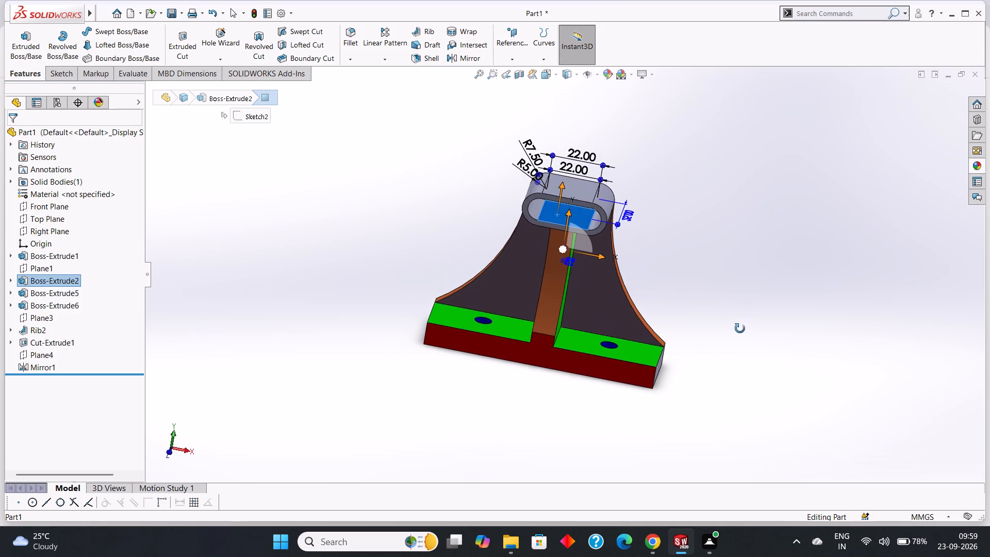
pyautogui.moveTo(740, 329); pyautogui.dragTo(738, 333, button='middle')
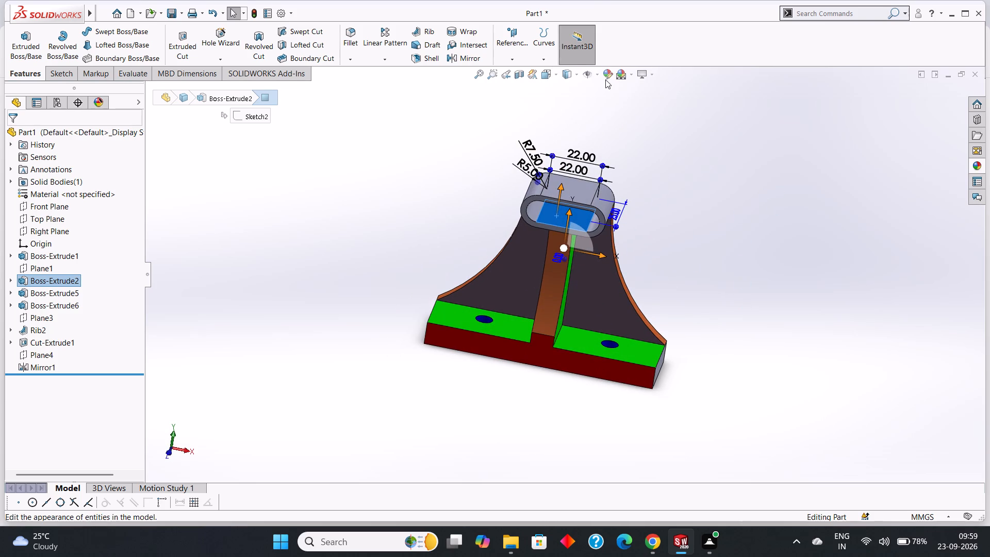
pyautogui.click(605, 79)
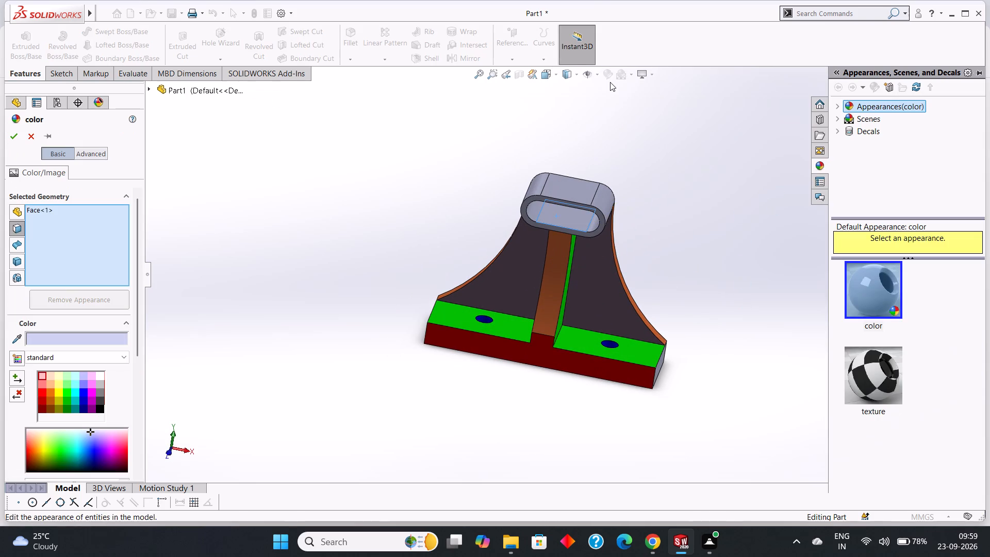
pyautogui.click(56, 338)
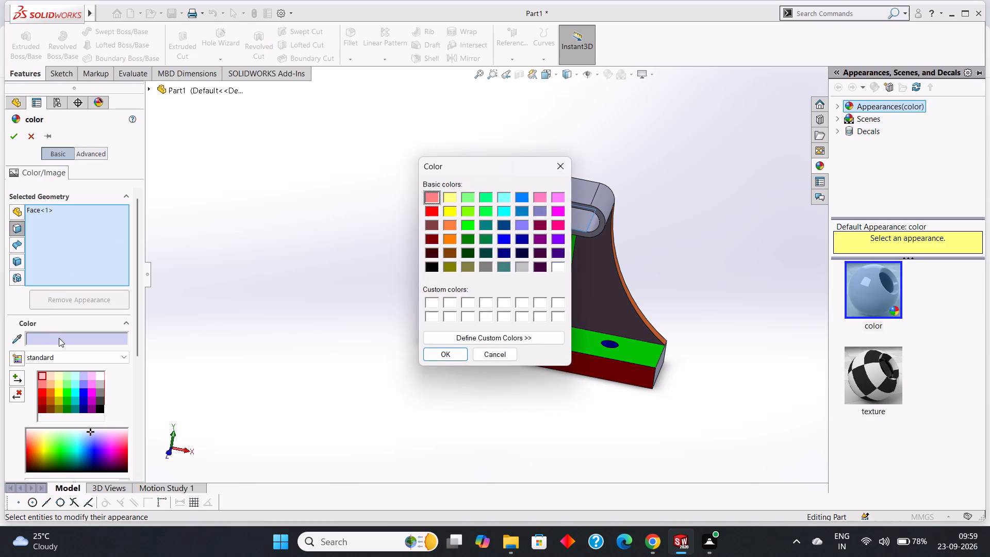
pyautogui.click(449, 198)
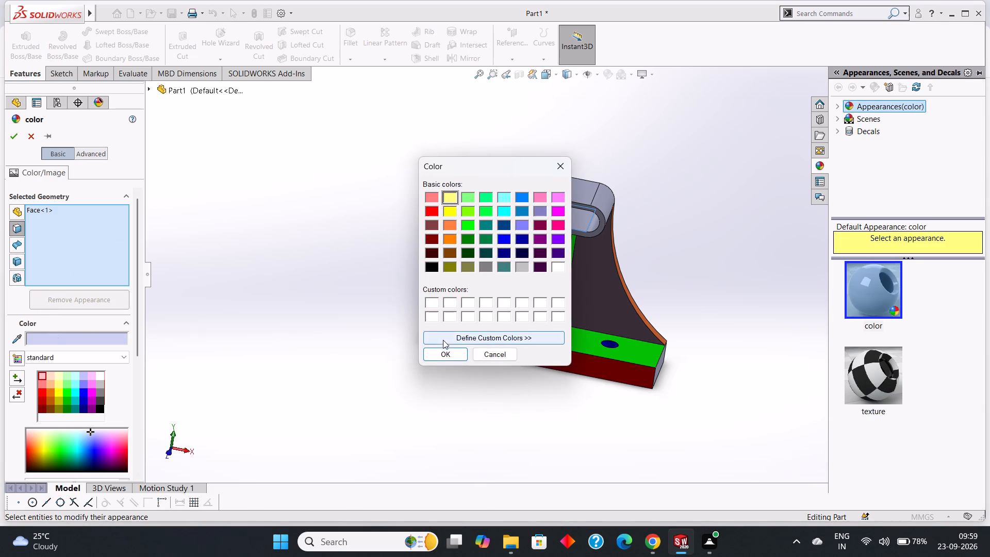
pyautogui.click(444, 350)
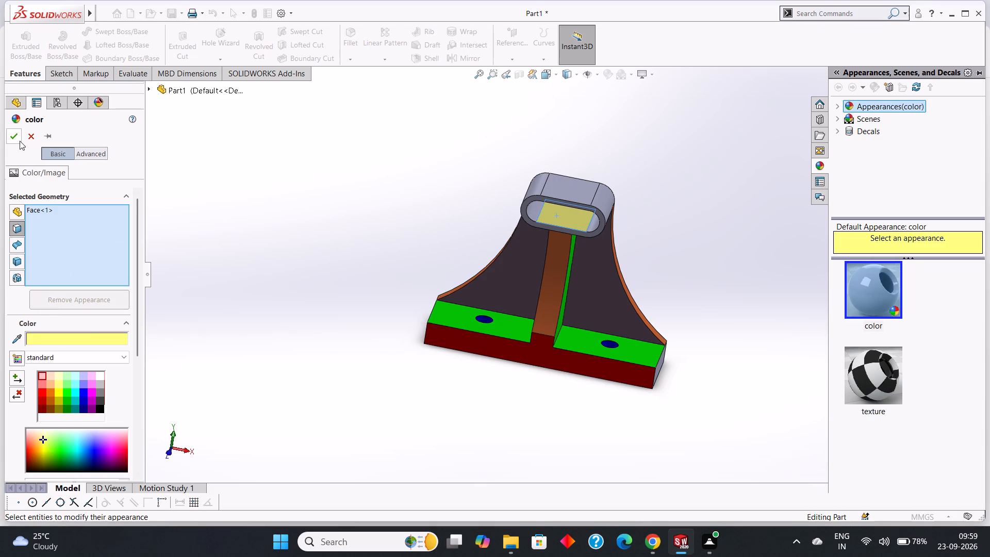
pyautogui.click(20, 141)
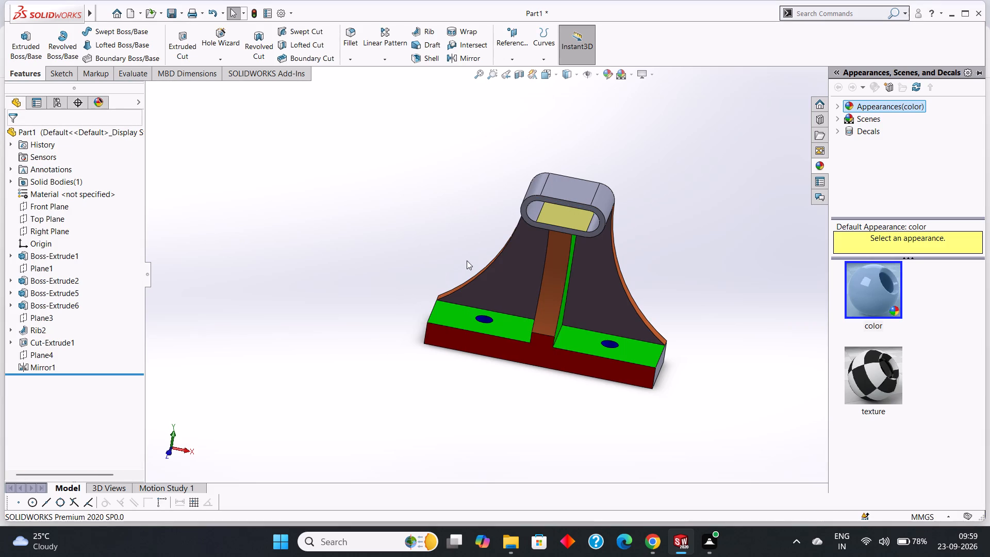
# Apply a blue colour to the two rounded inner end faces of the boss's slot.
pyautogui.scroll(2, 467, 259)
pyautogui.scroll(-4, 482, 248)
pyautogui.scroll(-3, 662, 251)
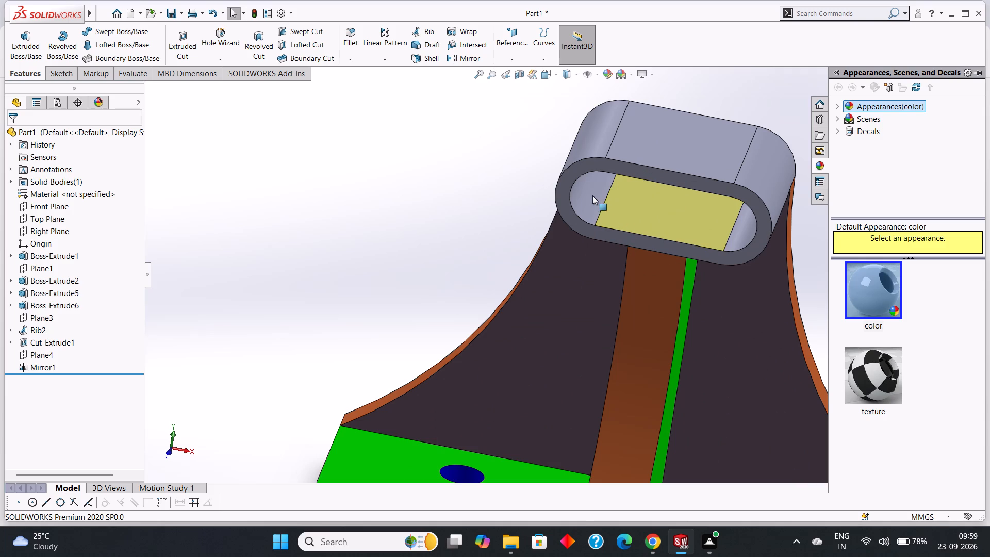
pyautogui.click(590, 194)
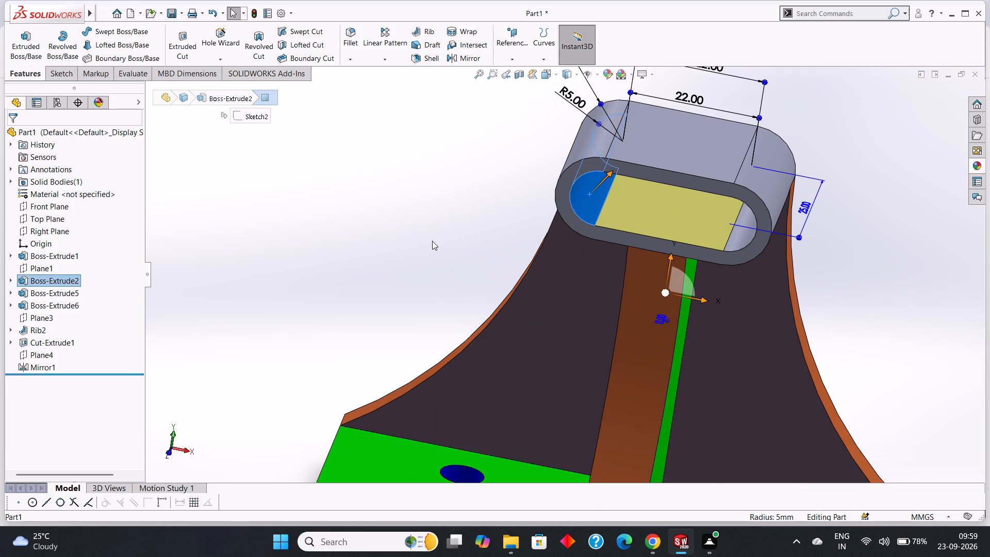
pyautogui.keyDown('ctrl'); pyautogui.moveTo(432, 241); pyautogui.dragTo(380, 230, button='middle'); pyautogui.keyUp('ctrl')
pyautogui.moveTo(400, 236); pyautogui.dragTo(448, 226, button='middle')
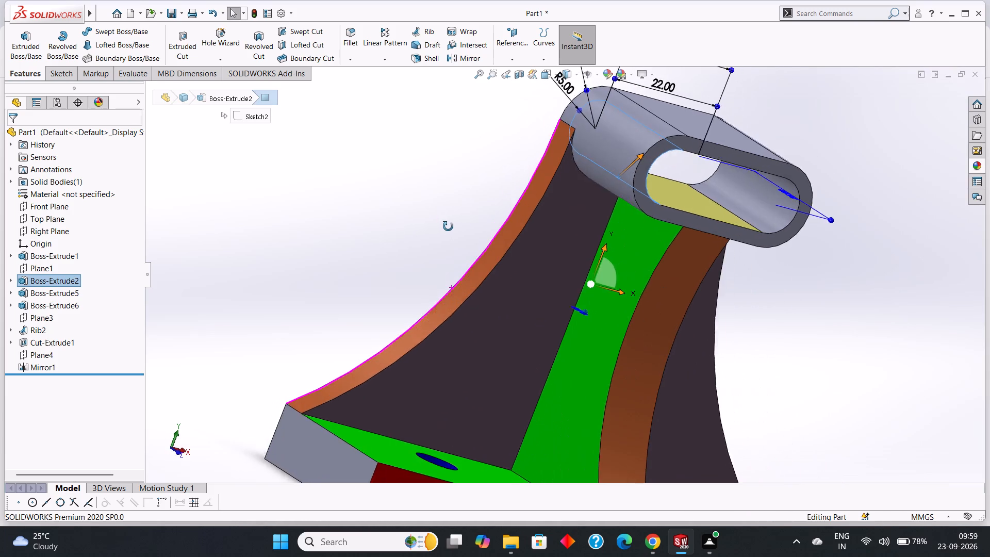
pyautogui.moveTo(448, 226); pyautogui.dragTo(457, 220, button='middle')
pyautogui.keyDown('ctrl'); pyautogui.click(751, 203); pyautogui.keyUp('ctrl')
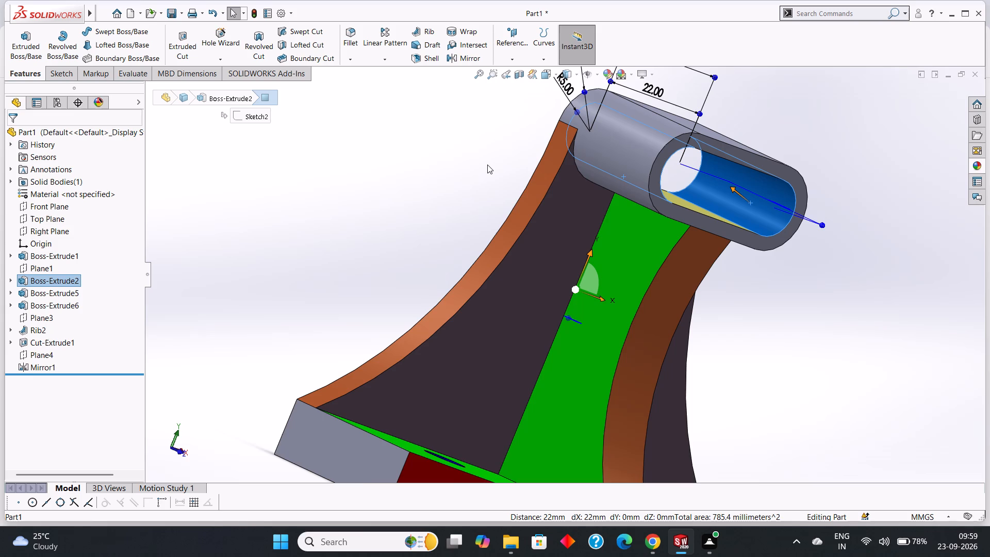
pyautogui.scroll(2, 487, 165)
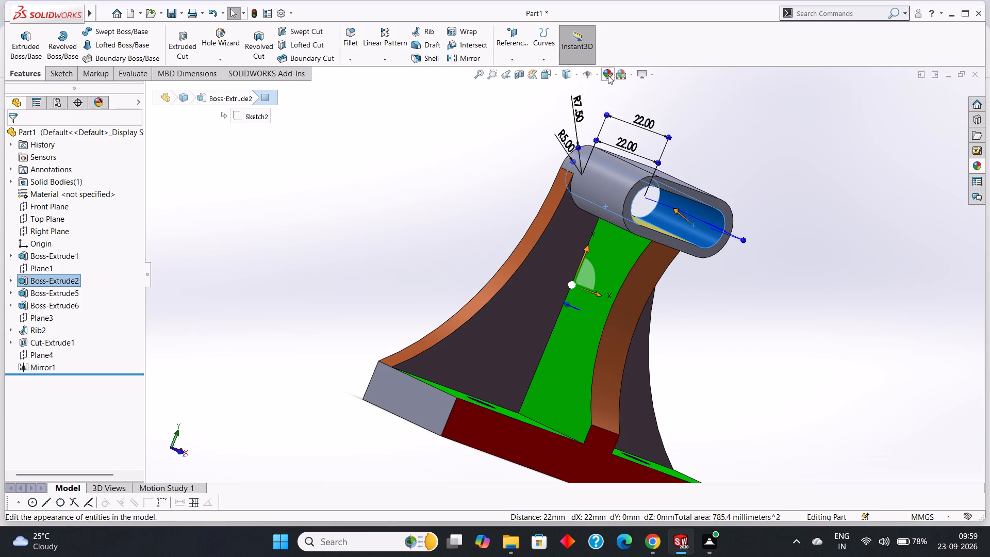
pyautogui.click(608, 75)
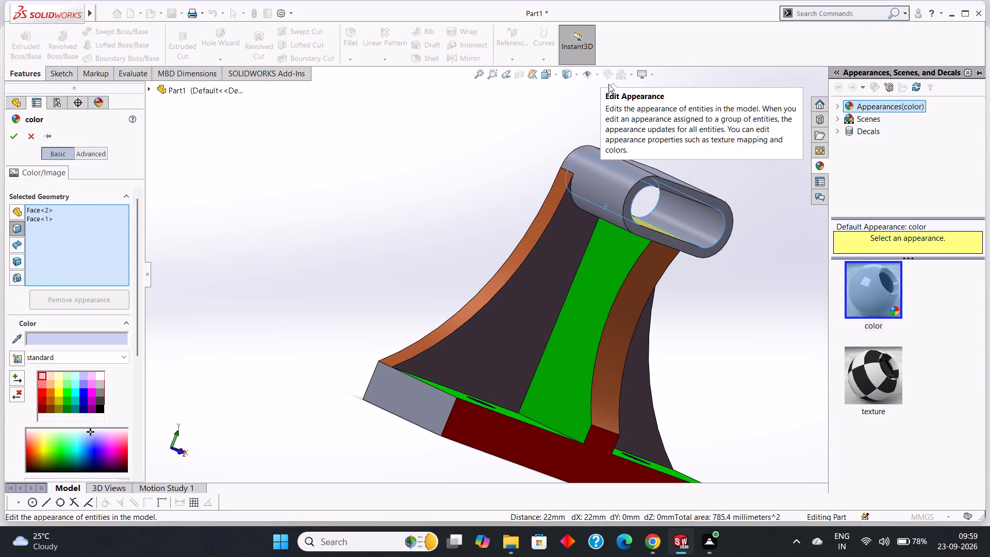
pyautogui.click(87, 336)
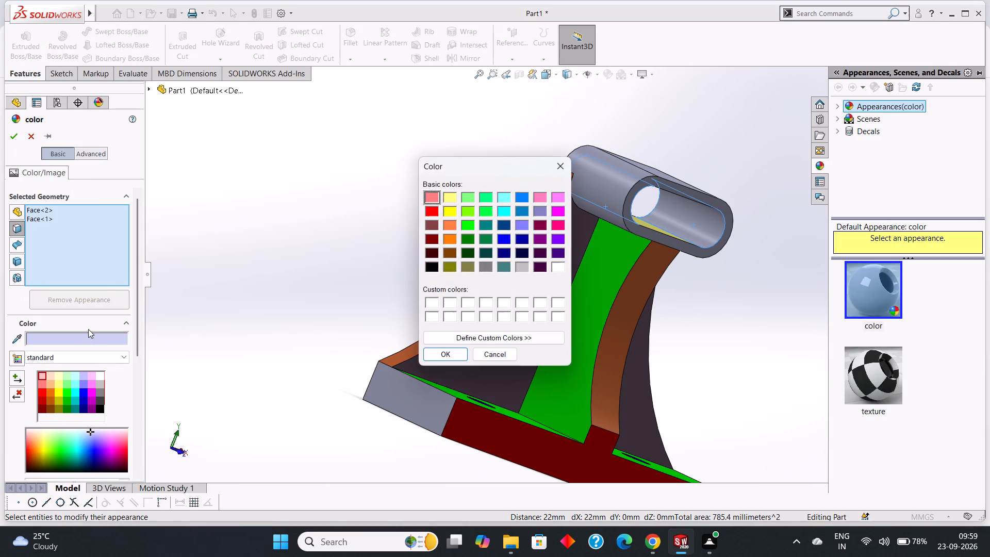
pyautogui.click(508, 236)
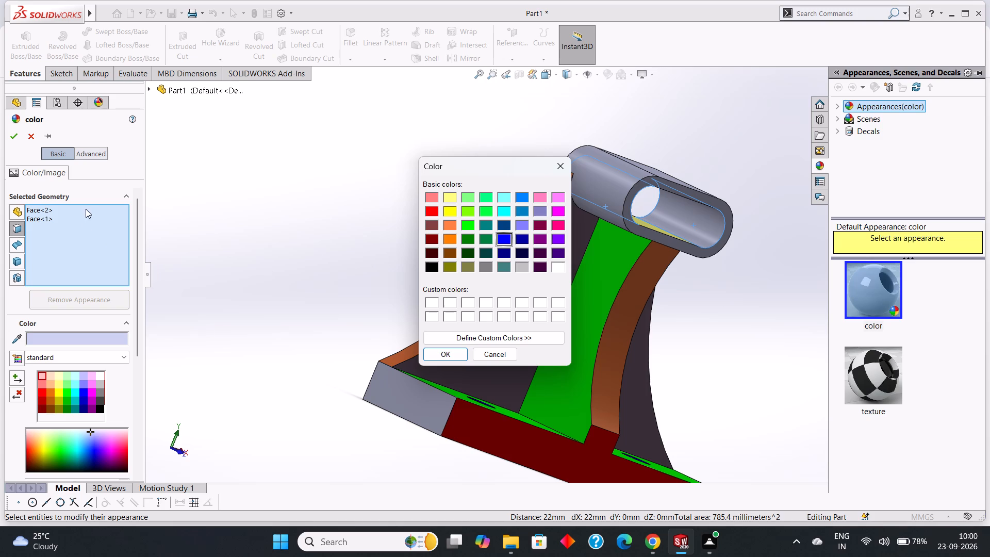
pyautogui.click(435, 350)
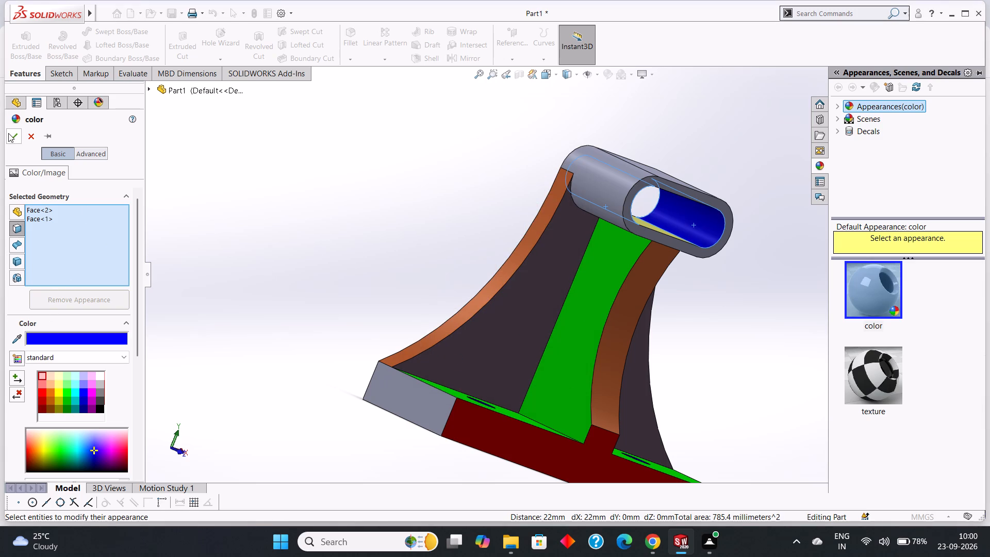
pyautogui.click(8, 135)
# Select the flat upper inner face of the boss's slot and open its colour for editing.
pyautogui.moveTo(400, 190); pyautogui.dragTo(348, 212, button='middle')
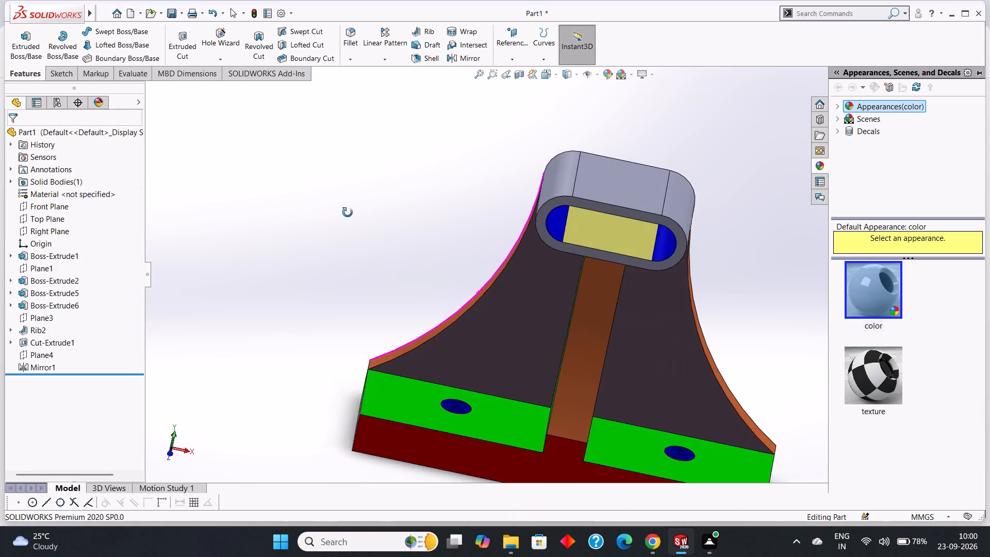
pyautogui.moveTo(348, 212); pyautogui.dragTo(330, 159, button='middle')
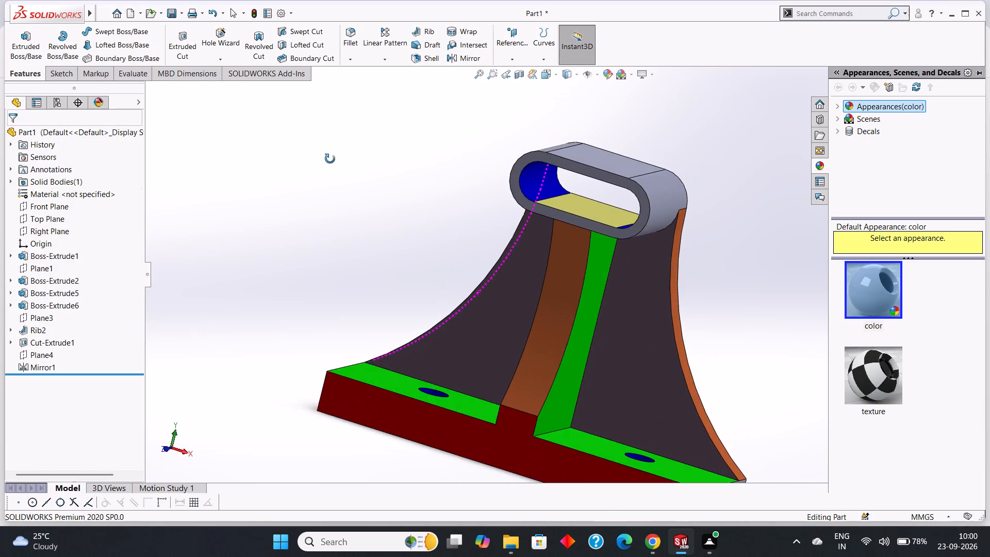
pyautogui.moveTo(330, 159); pyautogui.dragTo(361, 115, button='middle')
pyautogui.click(631, 152)
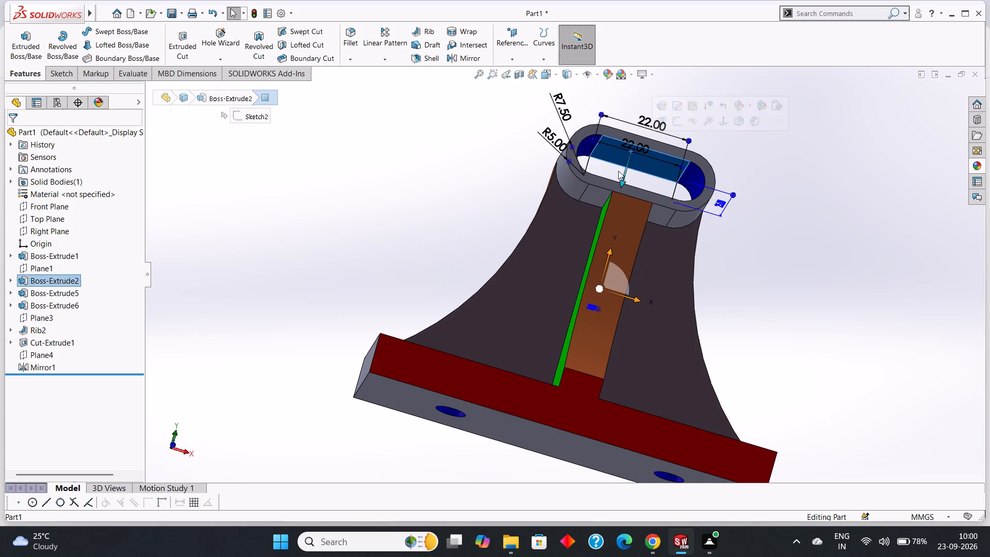
pyautogui.click(606, 74)
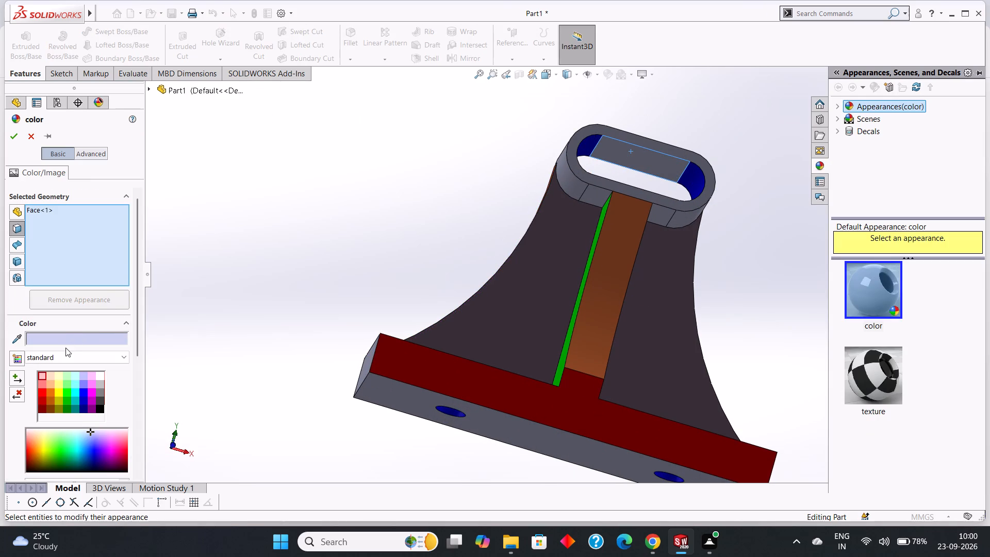
pyautogui.click(64, 339)
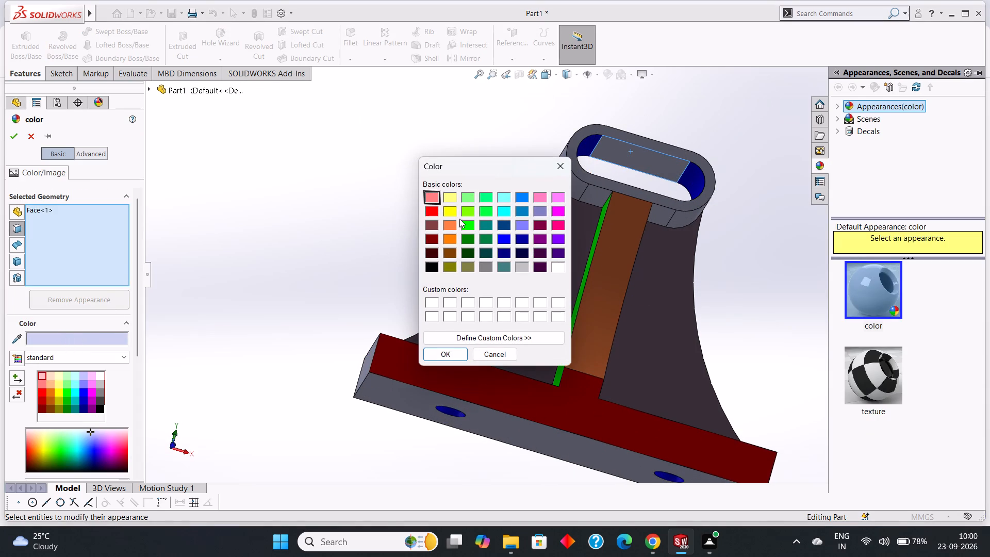
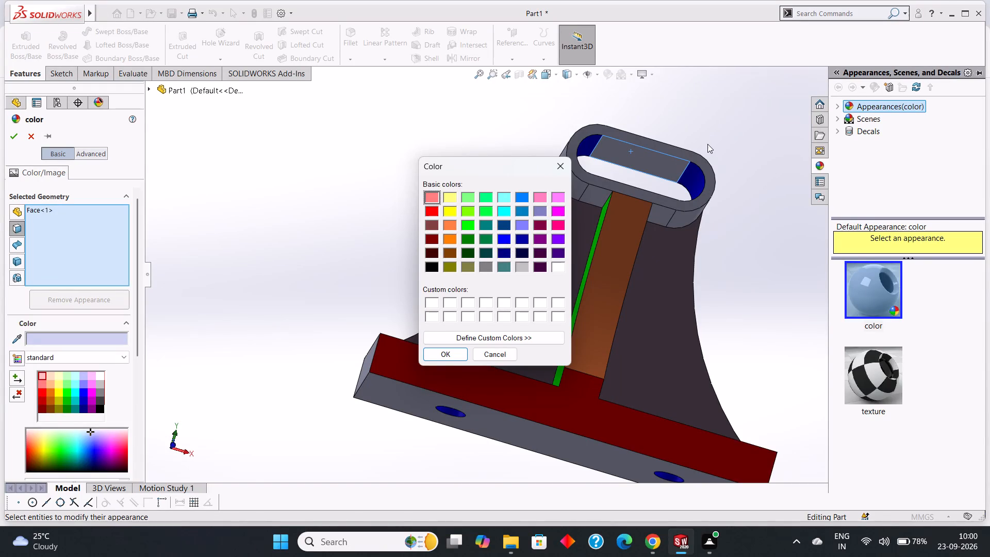
# Apply a yellow colour to the selected flat upper inner face of the boss's slot.
pyautogui.click(452, 210)
pyautogui.click(450, 355)
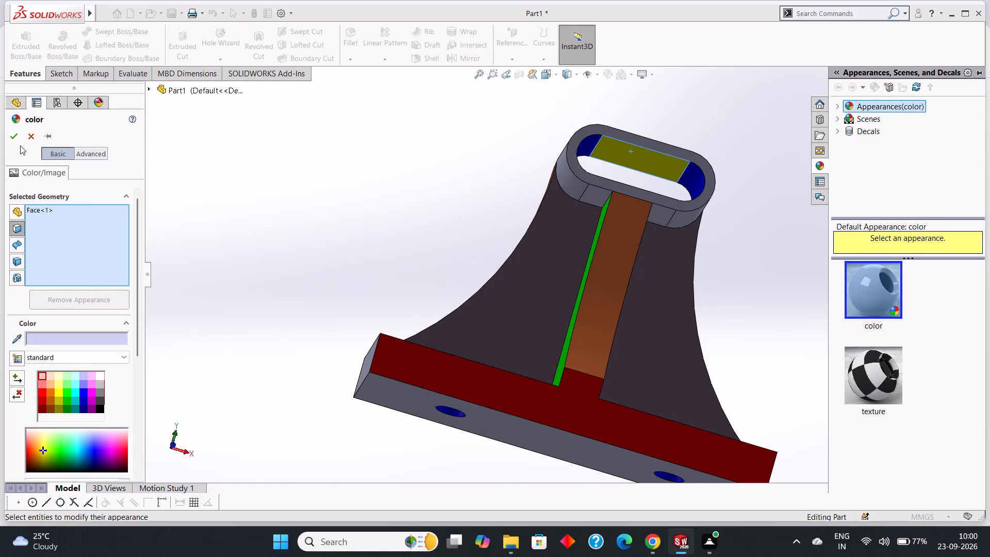
pyautogui.click(18, 139)
# Apply a magenta colour to the two rounded outer end faces of the top boss.
pyautogui.moveTo(391, 149); pyautogui.dragTo(368, 254, button='middle')
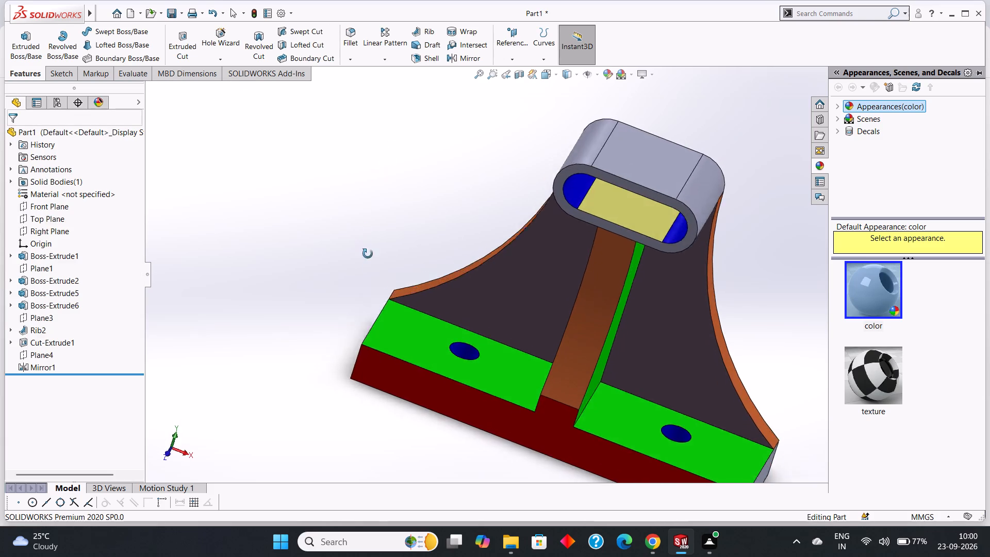
pyautogui.moveTo(368, 254); pyautogui.dragTo(388, 129, button='middle')
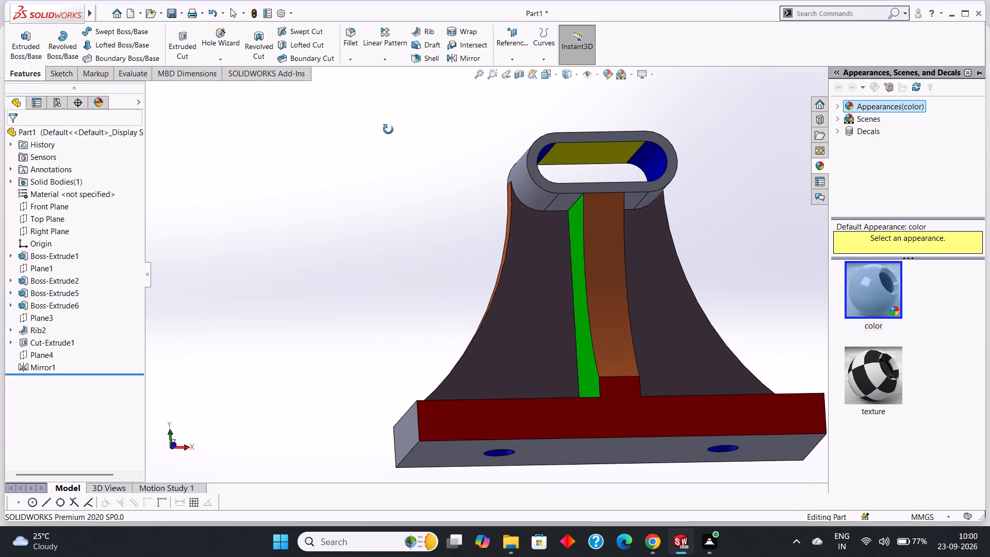
pyautogui.moveTo(388, 129); pyautogui.dragTo(399, 148, button='middle')
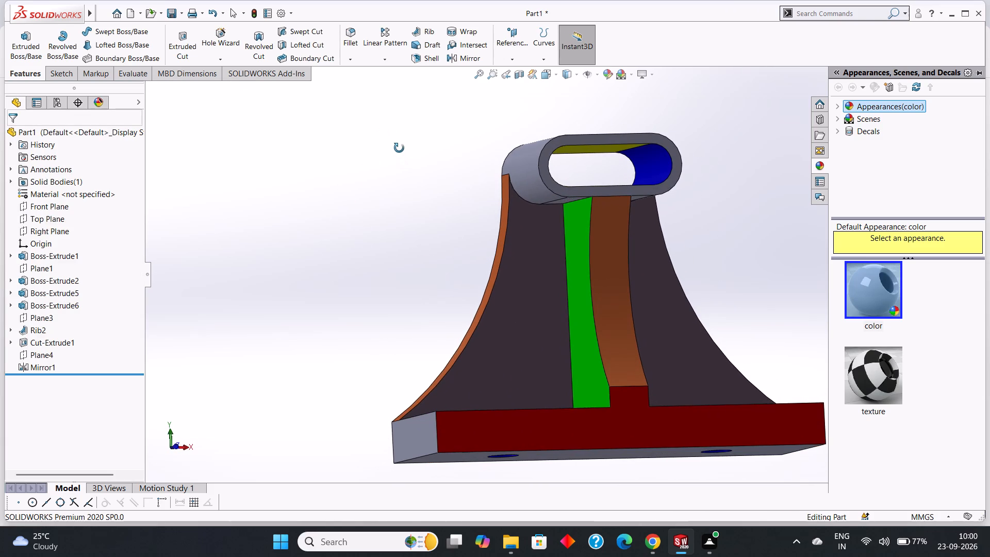
pyautogui.moveTo(399, 148); pyautogui.dragTo(398, 148, button='middle')
pyautogui.click(523, 173)
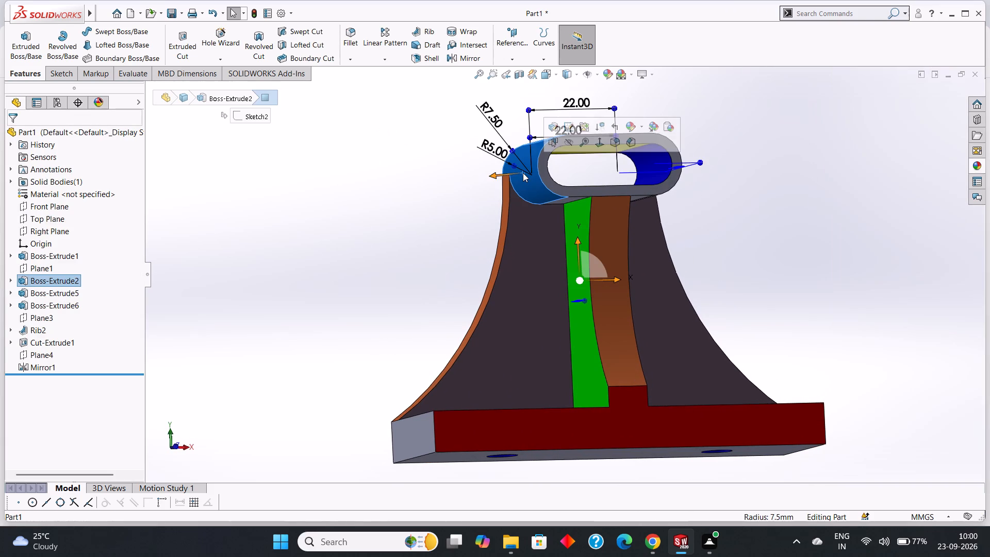
pyautogui.keyDown('ctrl'); pyautogui.moveTo(776, 207); pyautogui.dragTo(757, 218, button='middle'); pyautogui.keyUp('ctrl')
pyautogui.scroll(1, 757, 218)
pyautogui.moveTo(799, 214); pyautogui.dragTo(769, 218, button='middle')
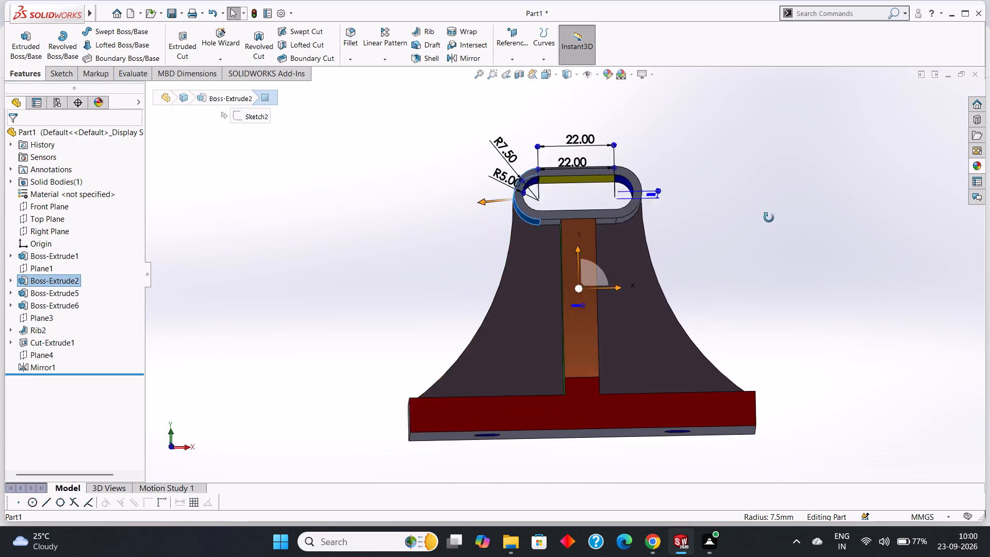
pyautogui.moveTo(769, 218); pyautogui.dragTo(734, 234, button='middle')
pyautogui.keyDown('ctrl'); pyautogui.click(629, 179); pyautogui.keyUp('ctrl')
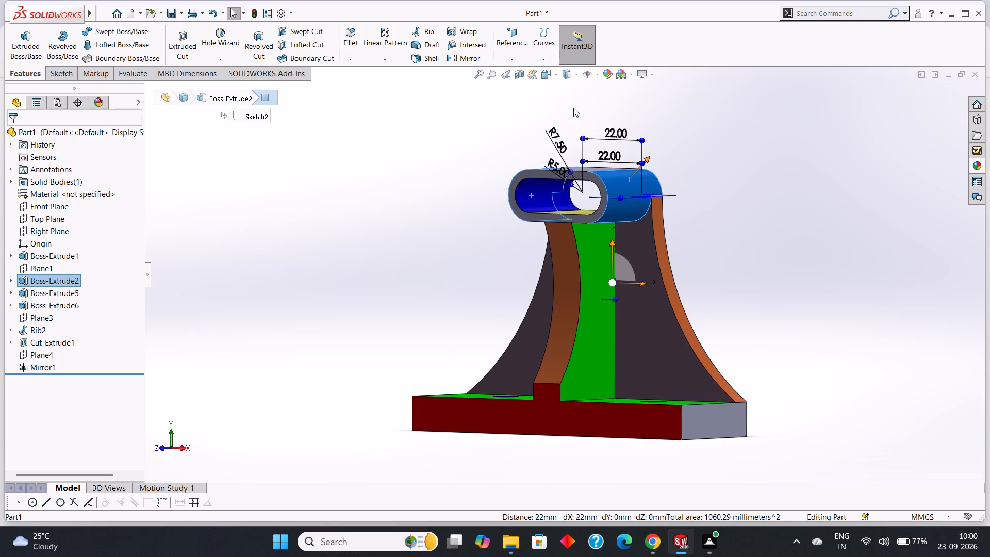
pyautogui.click(609, 74)
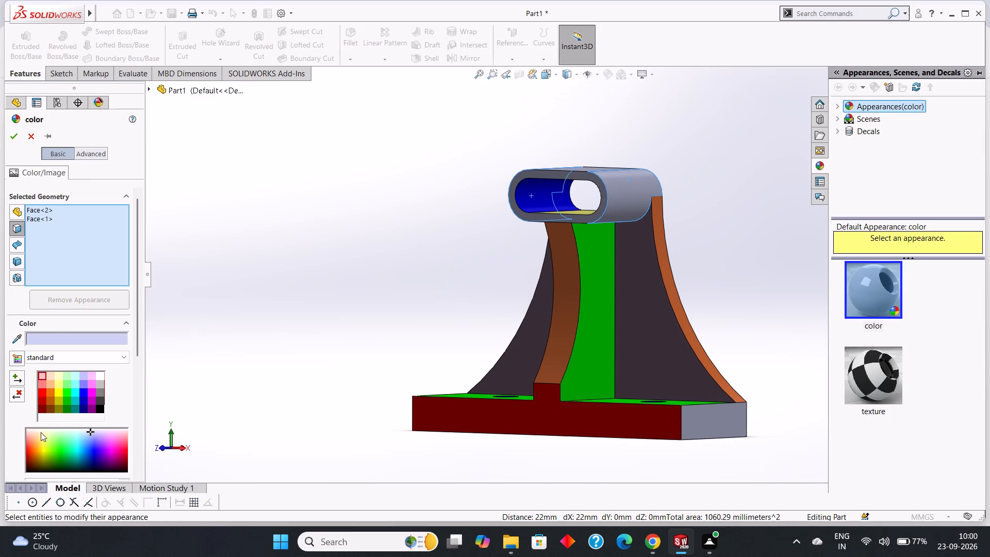
pyautogui.click(64, 336)
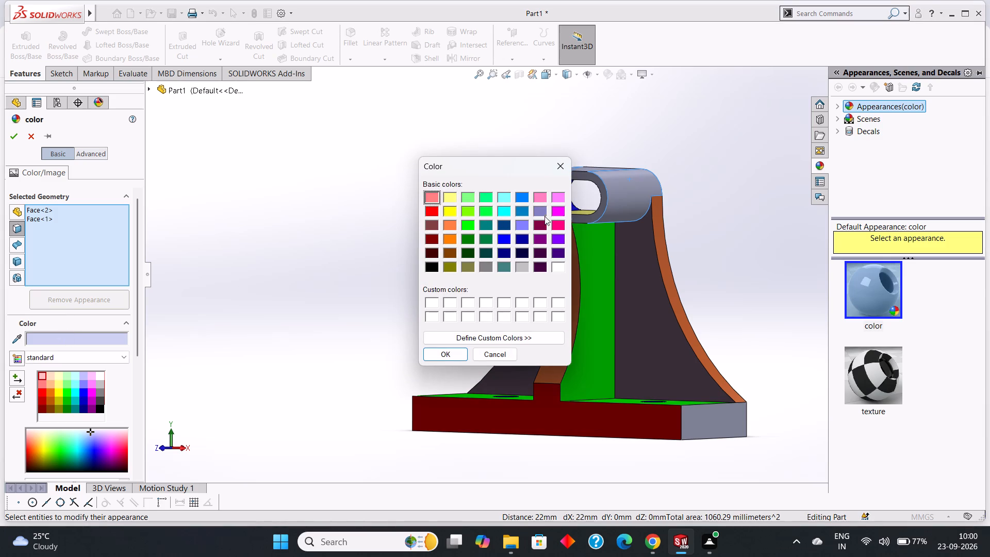
pyautogui.click(562, 208)
pyautogui.click(454, 360)
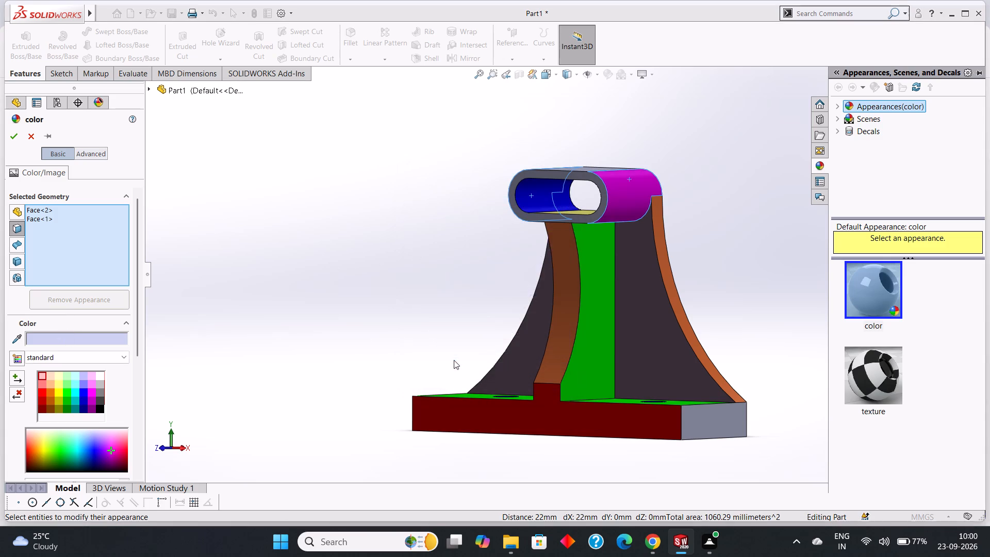
pyautogui.click(14, 143)
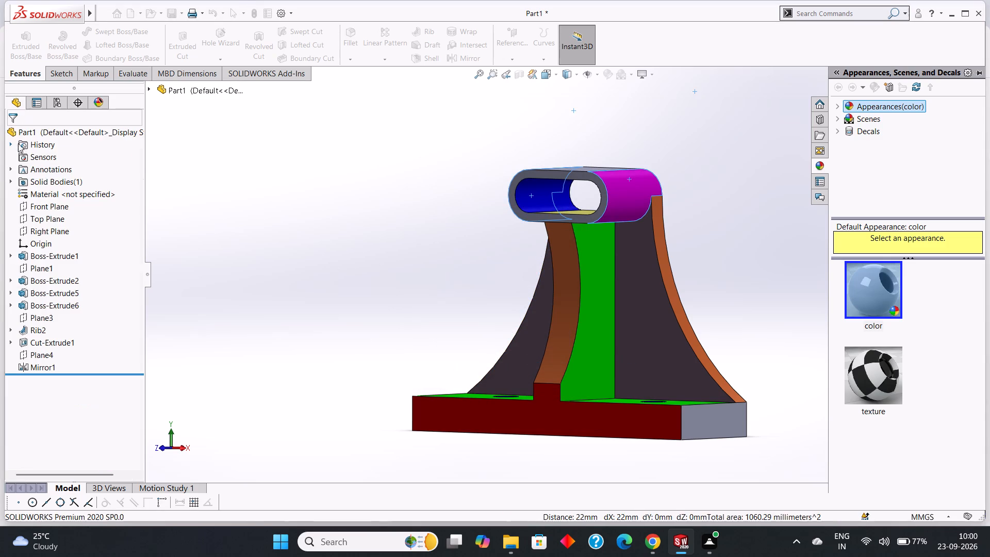
# Apply a violet colour to the large flat back face of the bracket, opposite the rib.
pyautogui.moveTo(705, 165); pyautogui.dragTo(704, 169, button='middle')
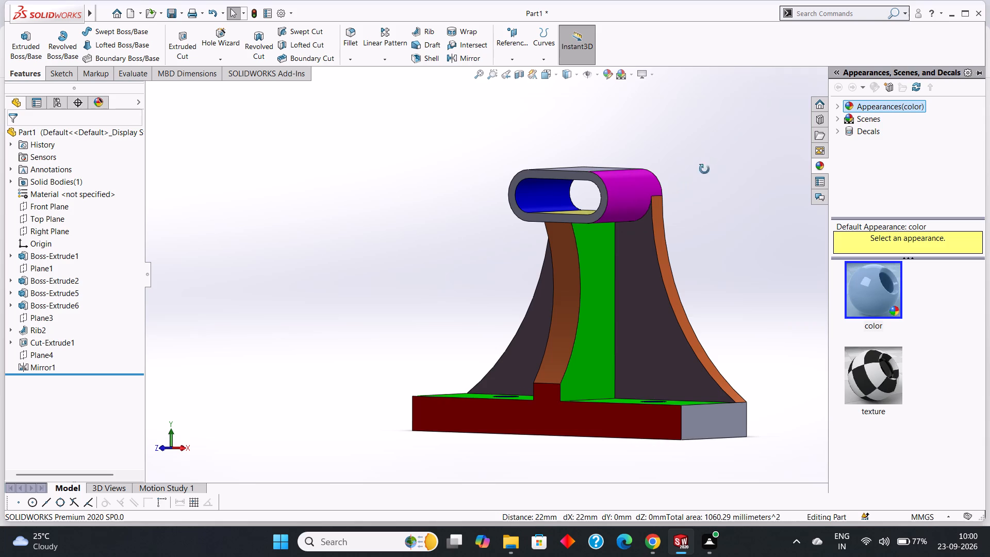
pyautogui.moveTo(704, 169); pyautogui.dragTo(712, 248, button='middle')
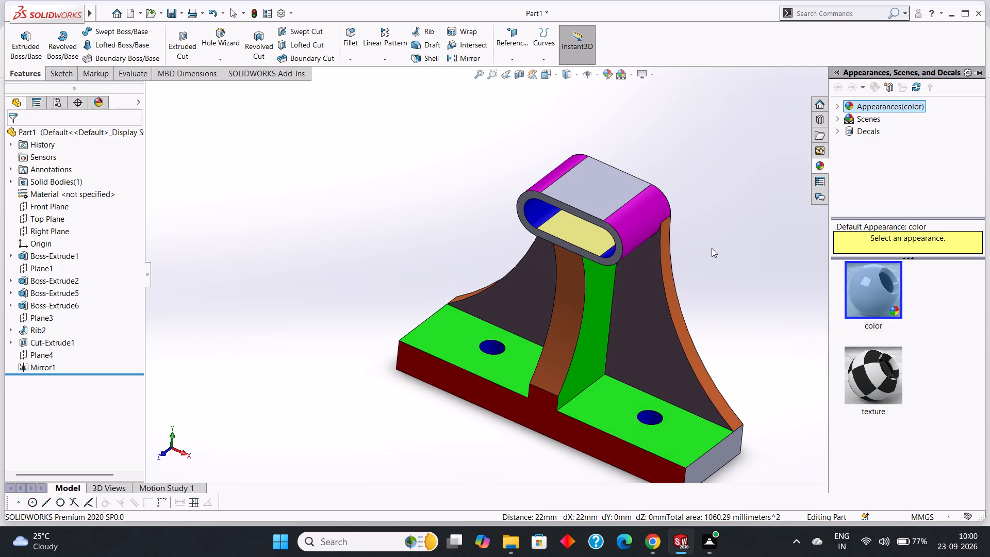
pyautogui.scroll(2, 709, 248)
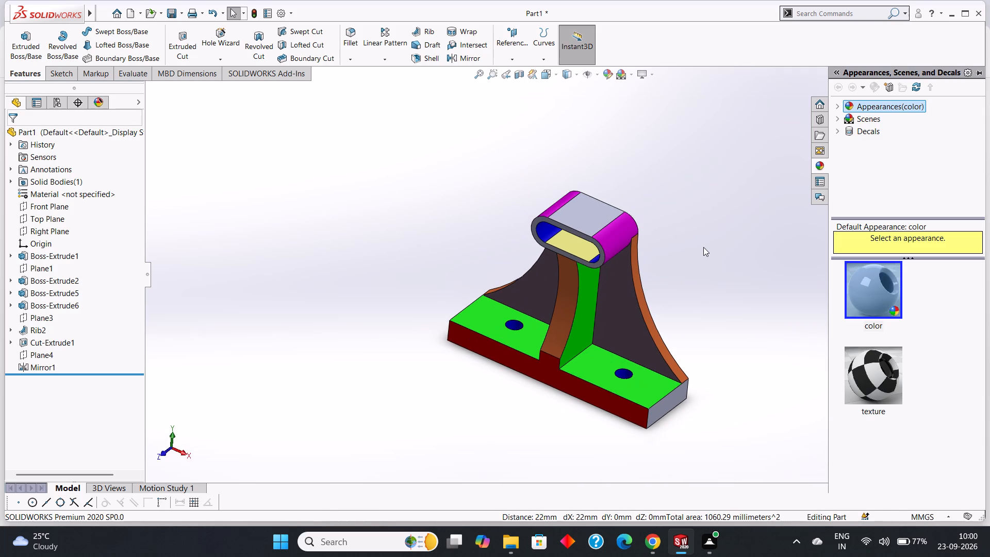
pyautogui.moveTo(703, 280); pyautogui.dragTo(707, 226, button='middle')
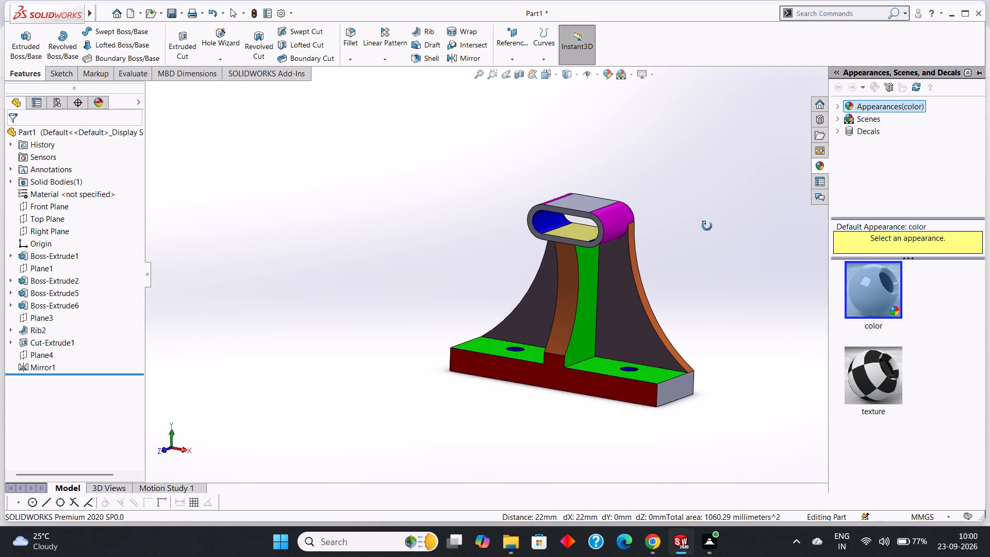
pyautogui.moveTo(707, 226); pyautogui.dragTo(733, 186, button='middle')
pyautogui.scroll(1, 709, 243)
pyautogui.moveTo(709, 243); pyautogui.dragTo(603, 290, button='middle')
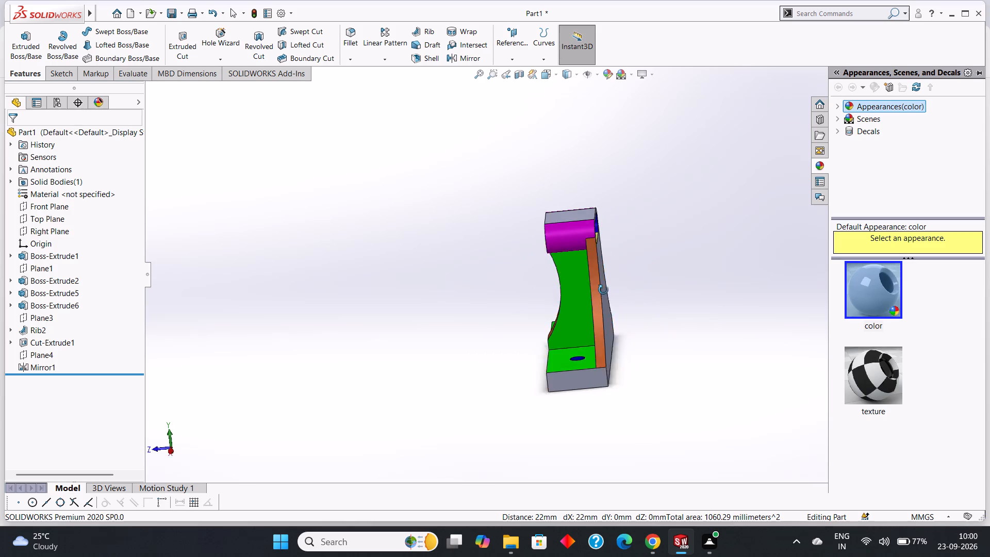
pyautogui.moveTo(603, 290); pyautogui.dragTo(536, 303, button='middle')
pyautogui.click(565, 301)
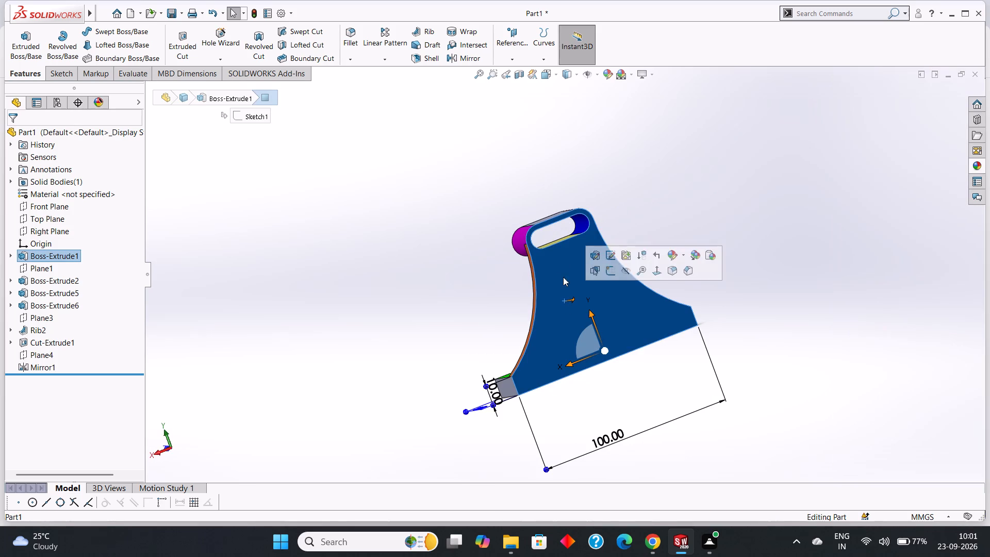
pyautogui.click(608, 76)
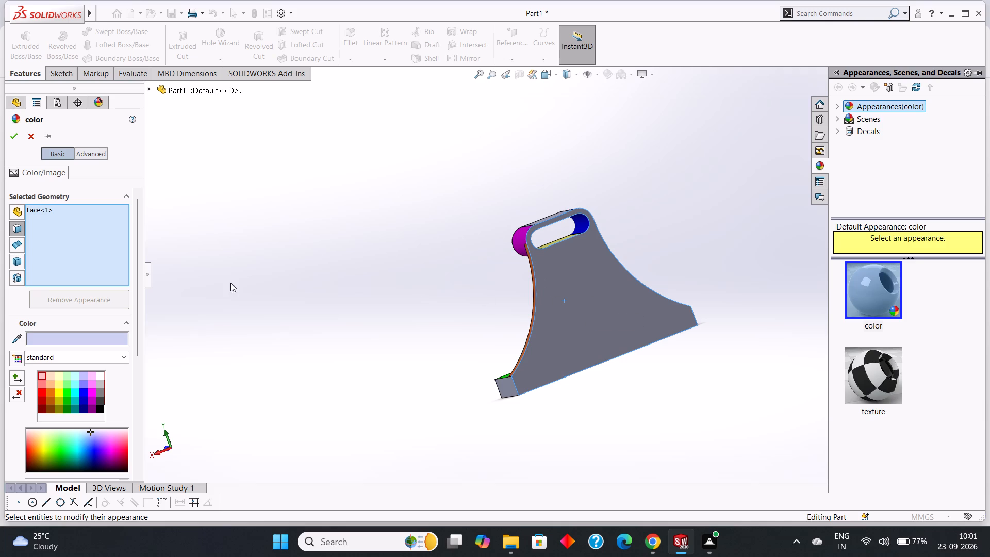
pyautogui.click(78, 337)
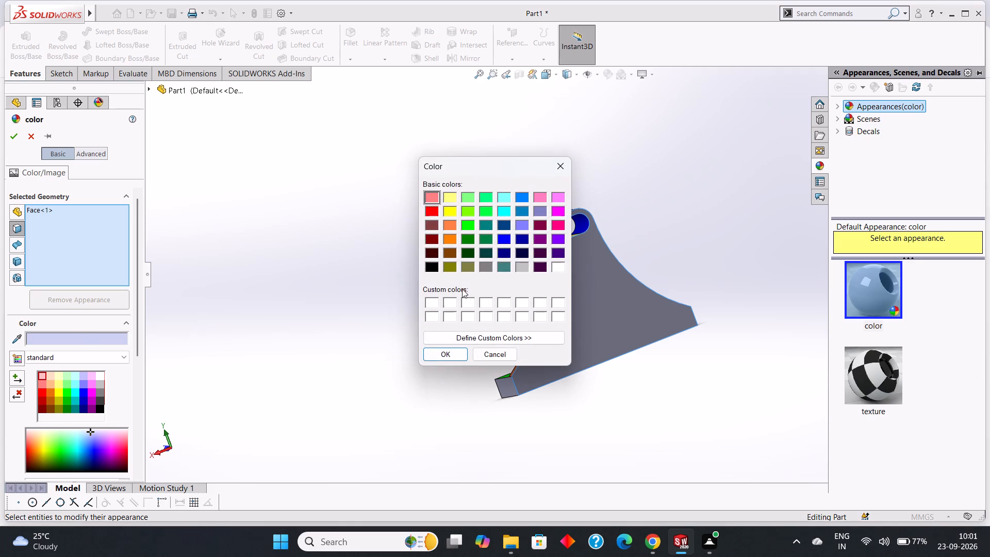
pyautogui.click(557, 238)
pyautogui.click(454, 355)
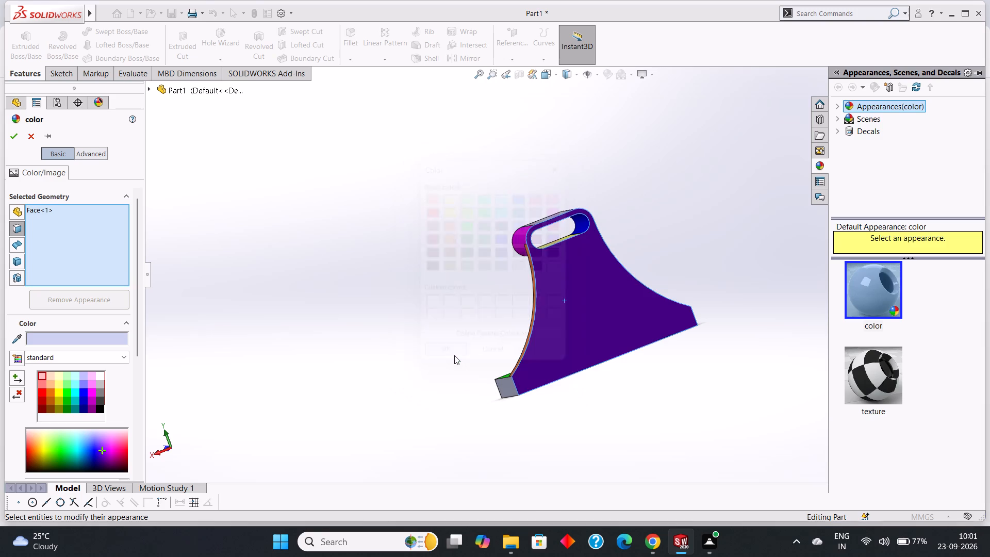
pyautogui.click(13, 139)
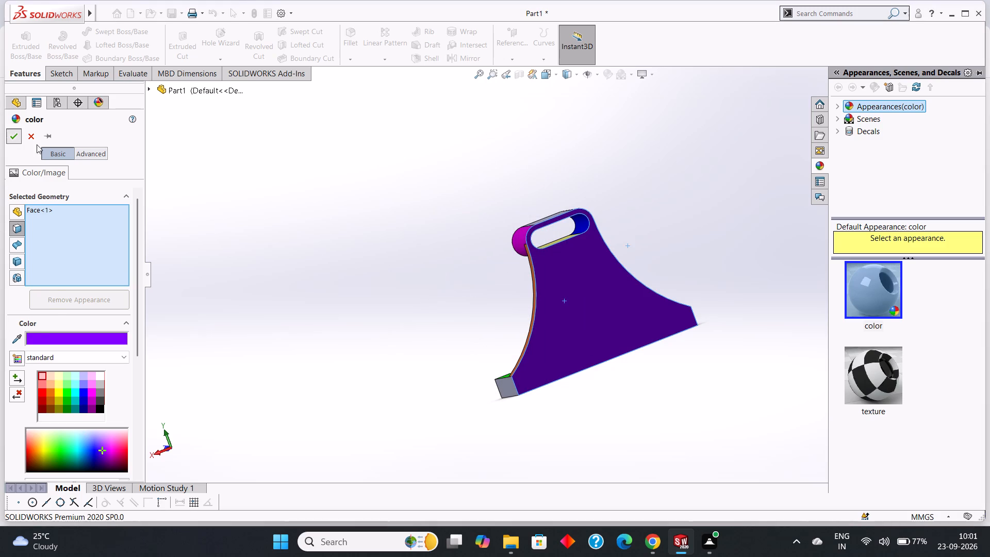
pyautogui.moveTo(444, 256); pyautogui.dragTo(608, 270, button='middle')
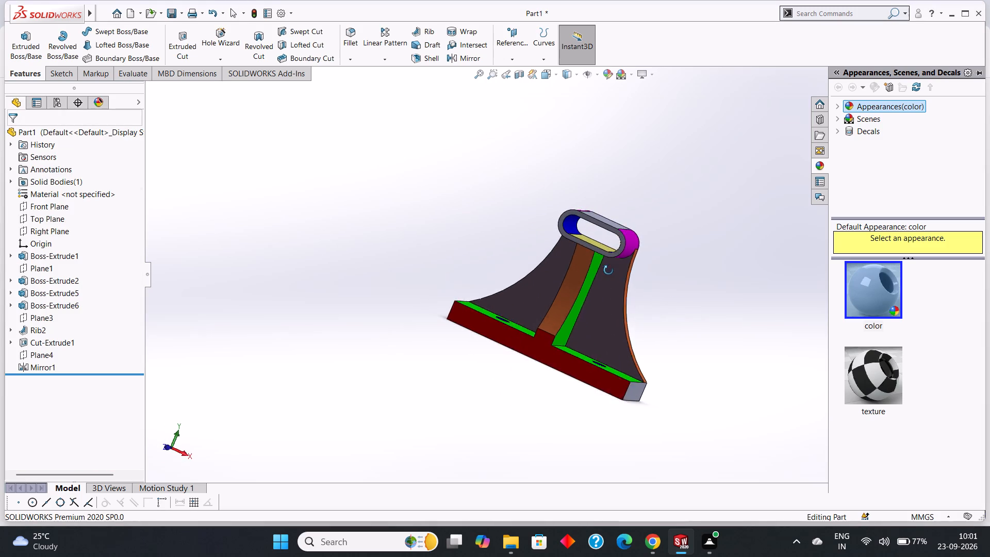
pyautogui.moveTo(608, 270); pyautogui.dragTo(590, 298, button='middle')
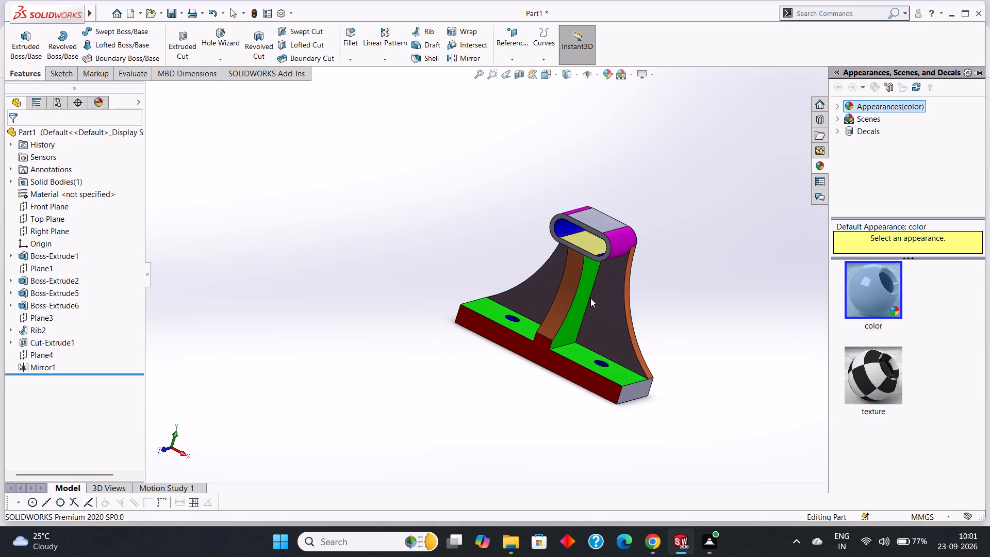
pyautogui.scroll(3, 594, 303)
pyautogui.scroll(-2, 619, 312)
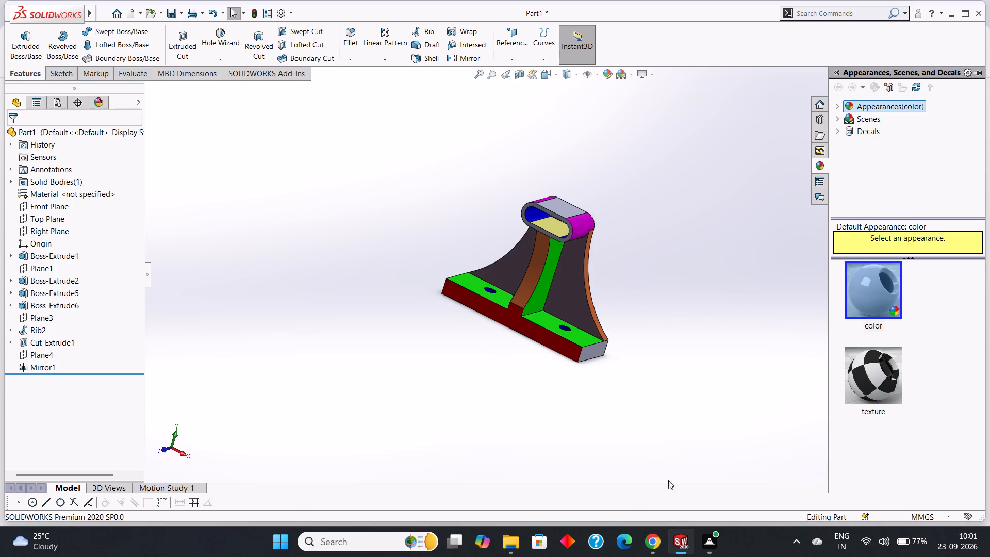
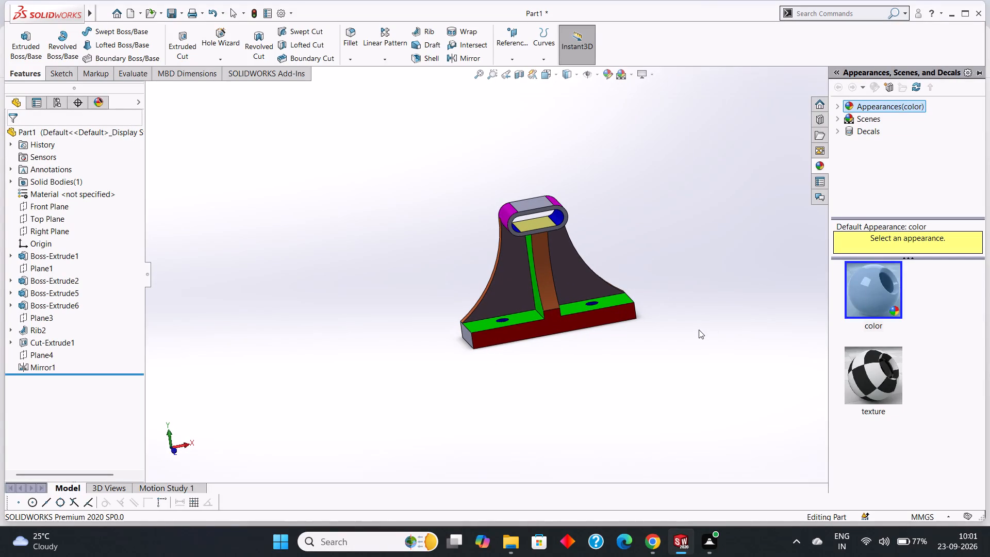
# Inspect the finished coloured bracket from several angles, including its slot boss, rib and base.
pyautogui.click(707, 287)
pyautogui.moveTo(688, 314); pyautogui.dragTo(721, 297, button='middle')
pyautogui.scroll(1, 688, 312)
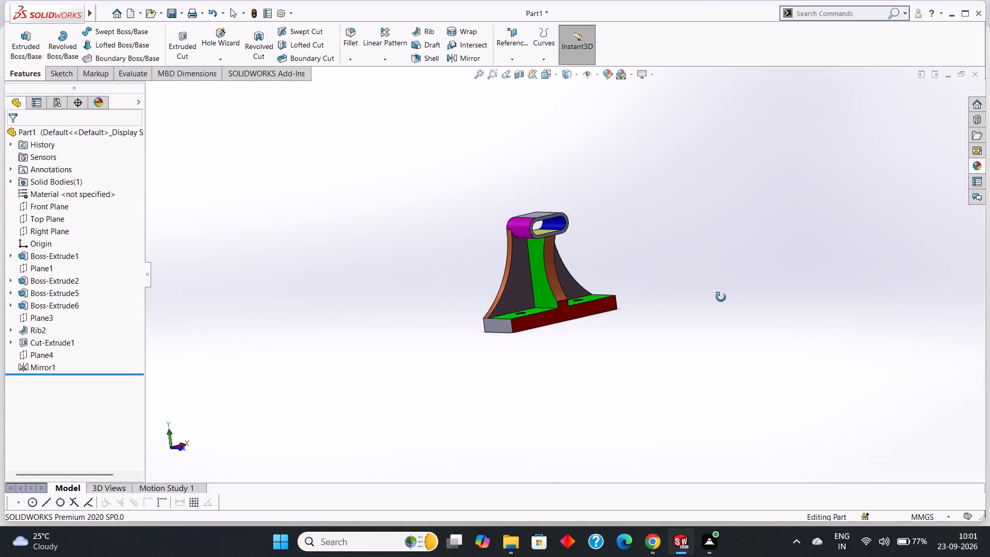
pyautogui.moveTo(721, 297); pyautogui.dragTo(658, 355, button='middle')
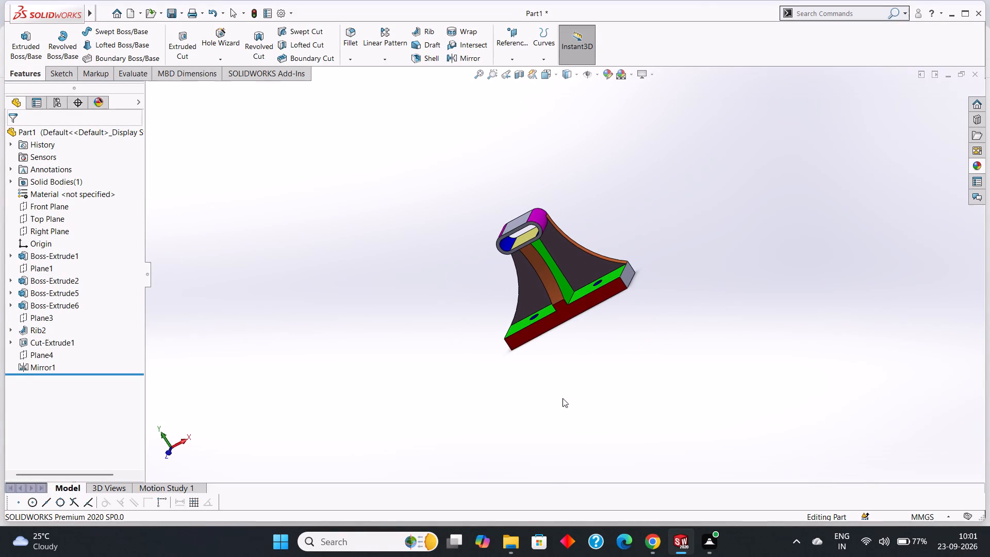
pyautogui.scroll(-2, 510, 308)
pyautogui.scroll(2, 643, 302)
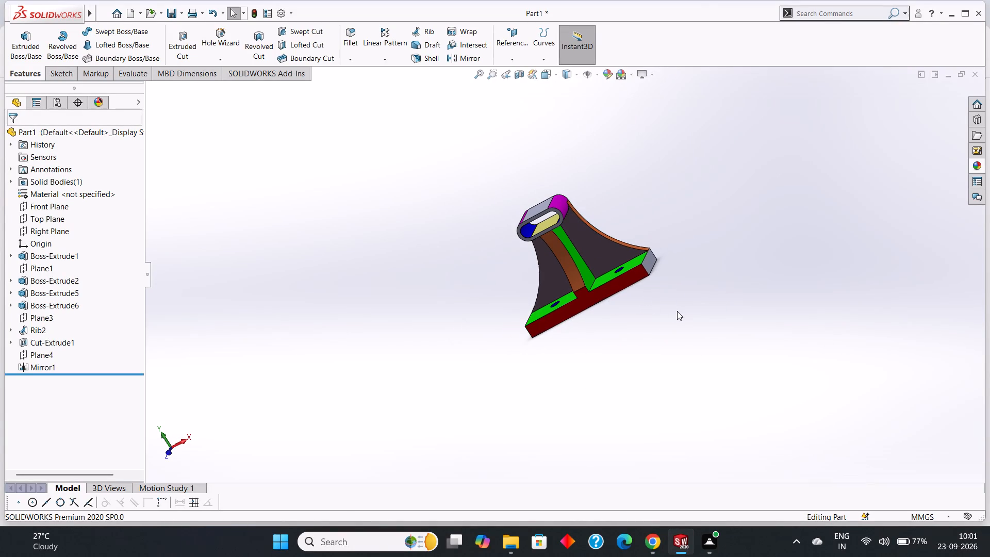
pyautogui.scroll(1, 677, 311)
pyautogui.scroll(-1, 677, 311)
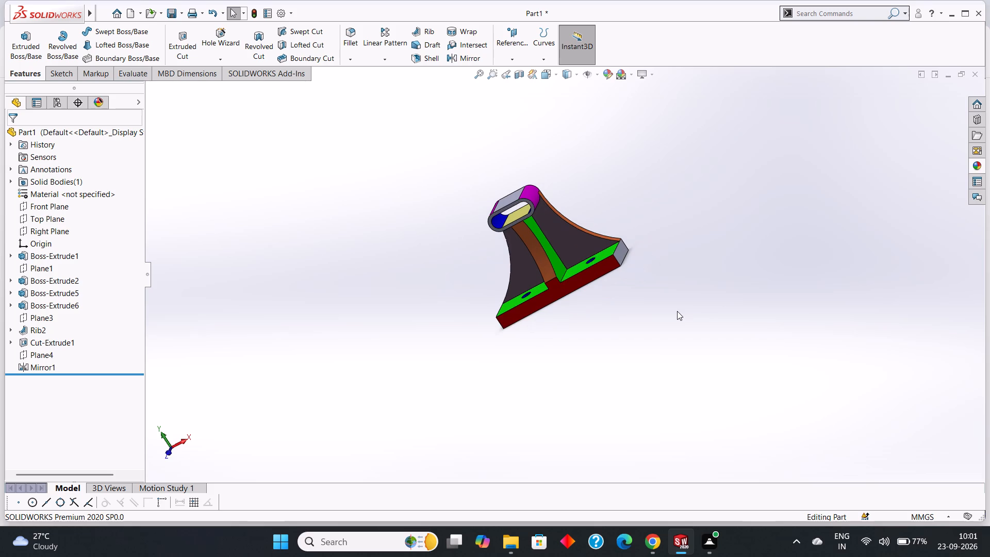
pyautogui.scroll(1, 677, 311)
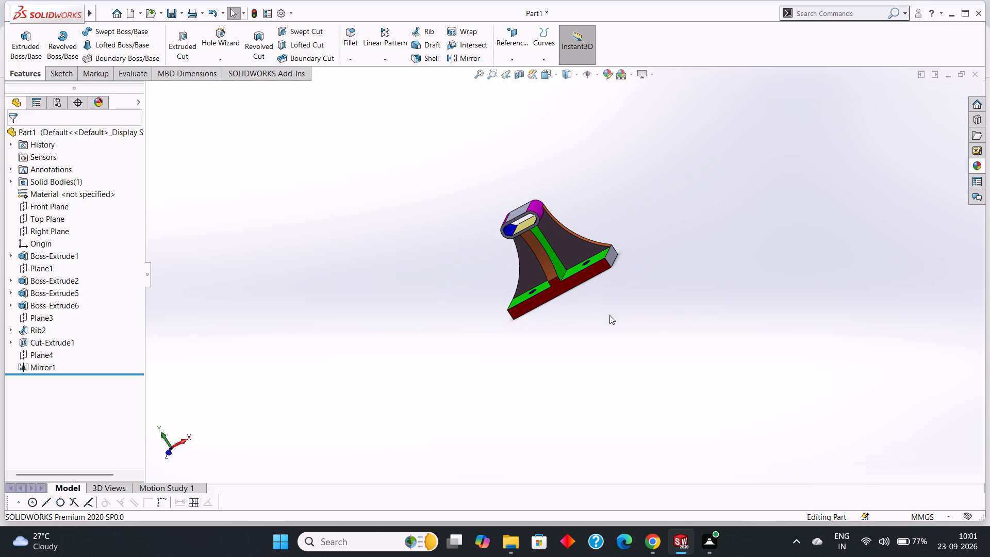
# Save the part in the tryfuji folder as "cylindrical mounting bracket with reinforcing ribs" in SOLIDWORKS Part format.
pyautogui.hotkey('ctrl', 's')
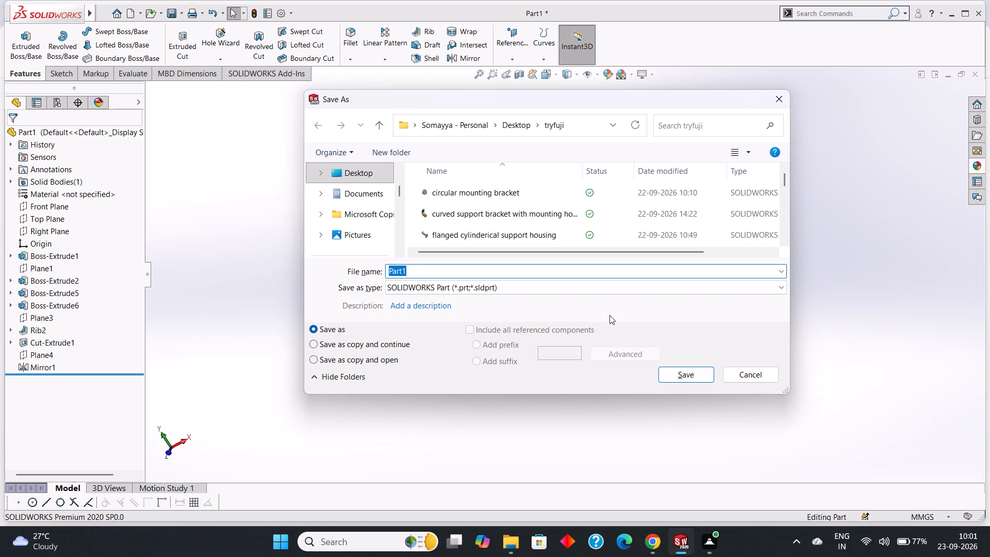
pyautogui.press('BackSpace')
pyautogui.write('cy')
pyautogui.write('lin')
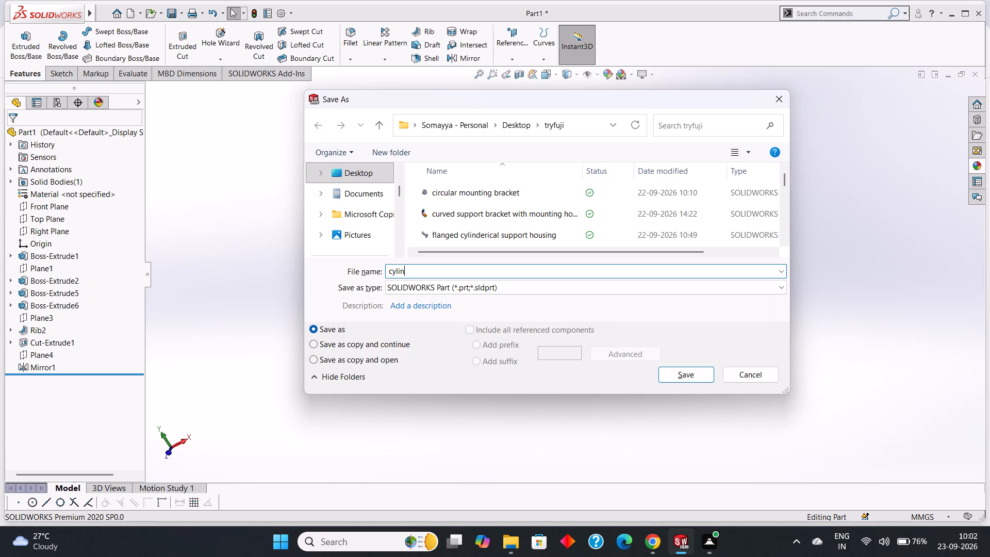
pyautogui.write('drical')
pyautogui.press('space')
pyautogui.write('mounting')
pyautogui.press('space')
pyautogui.write('bracket with')
pyautogui.press('space')
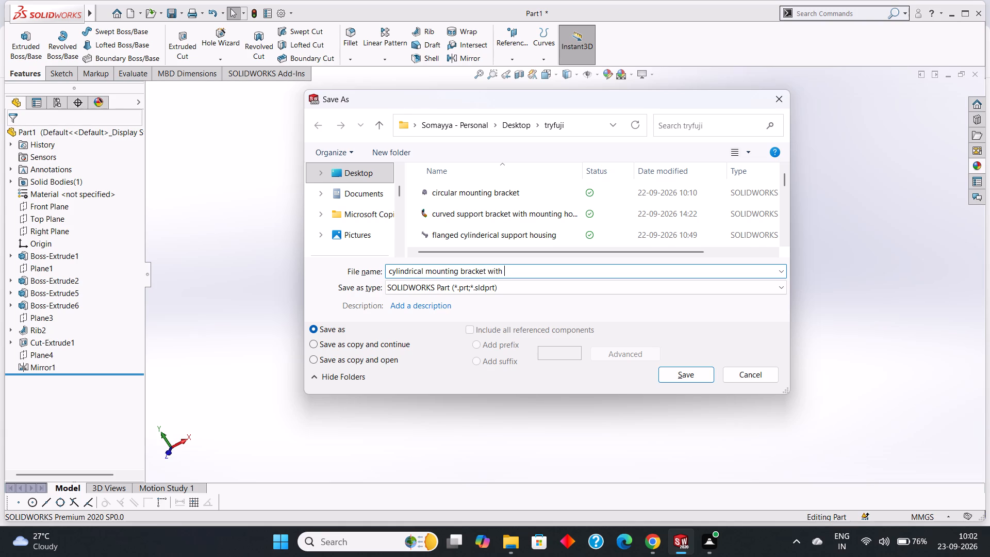
pyautogui.write('rein')
pyautogui.write('forcing')
pyautogui.press('space')
pyautogui.write('ribs')
pyautogui.press('Return')
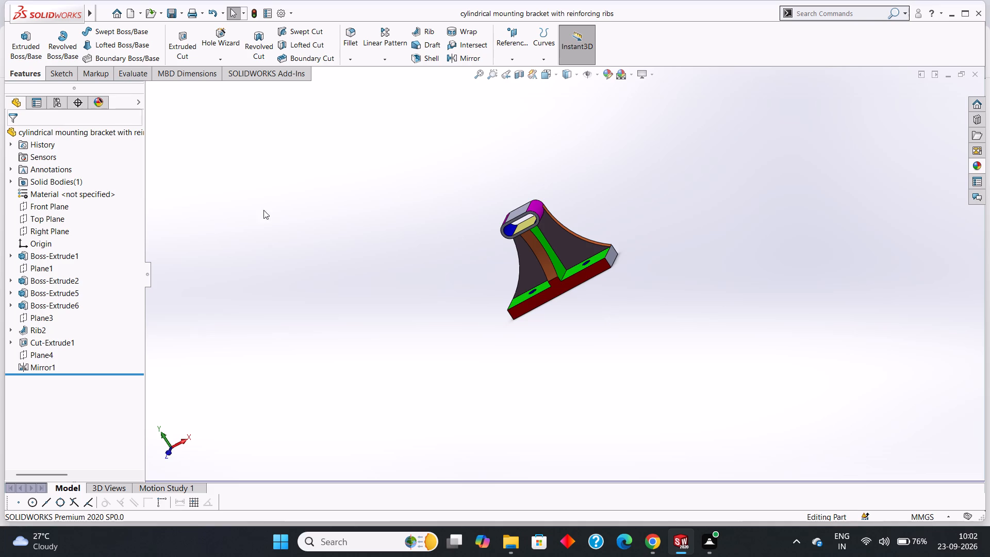
# Save a PDF copy of the bracket in the same folder under the same file name.
pyautogui.click(183, 11)
pyautogui.click(192, 40)
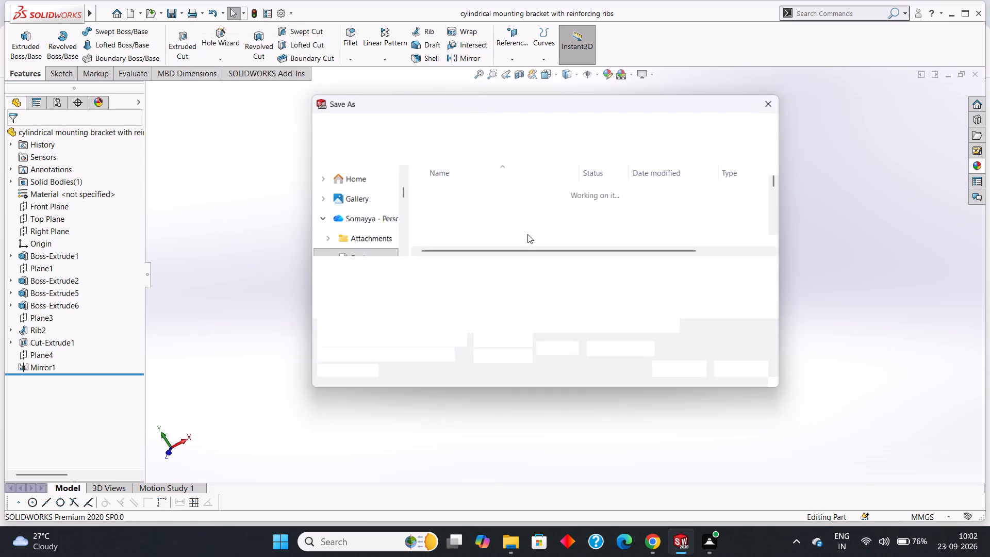
pyautogui.click(508, 288)
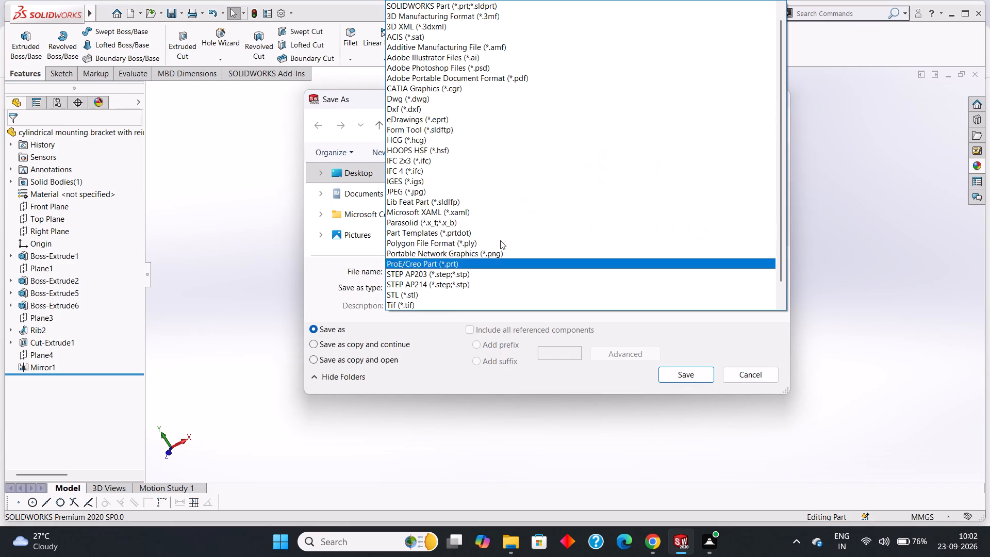
pyautogui.click(462, 75)
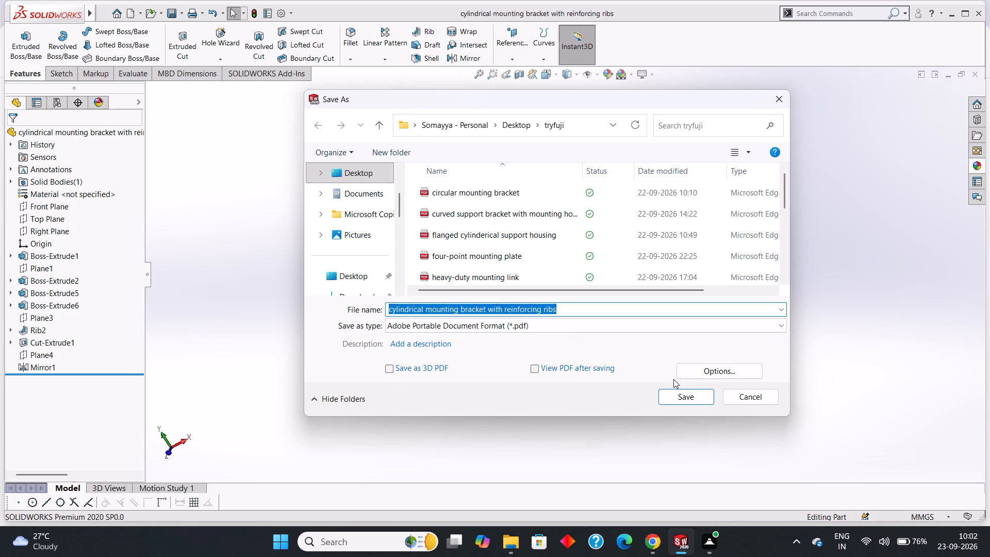
pyautogui.click(681, 394)
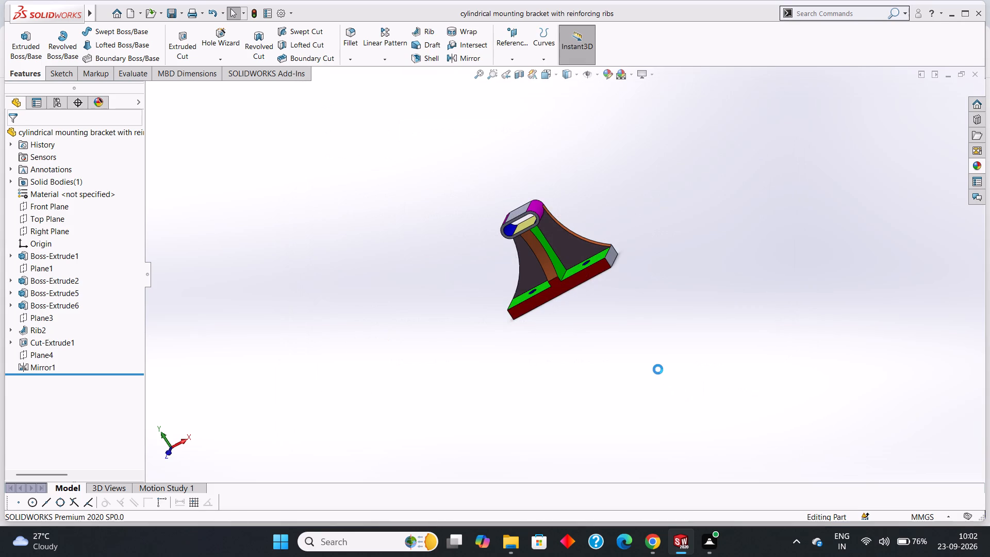